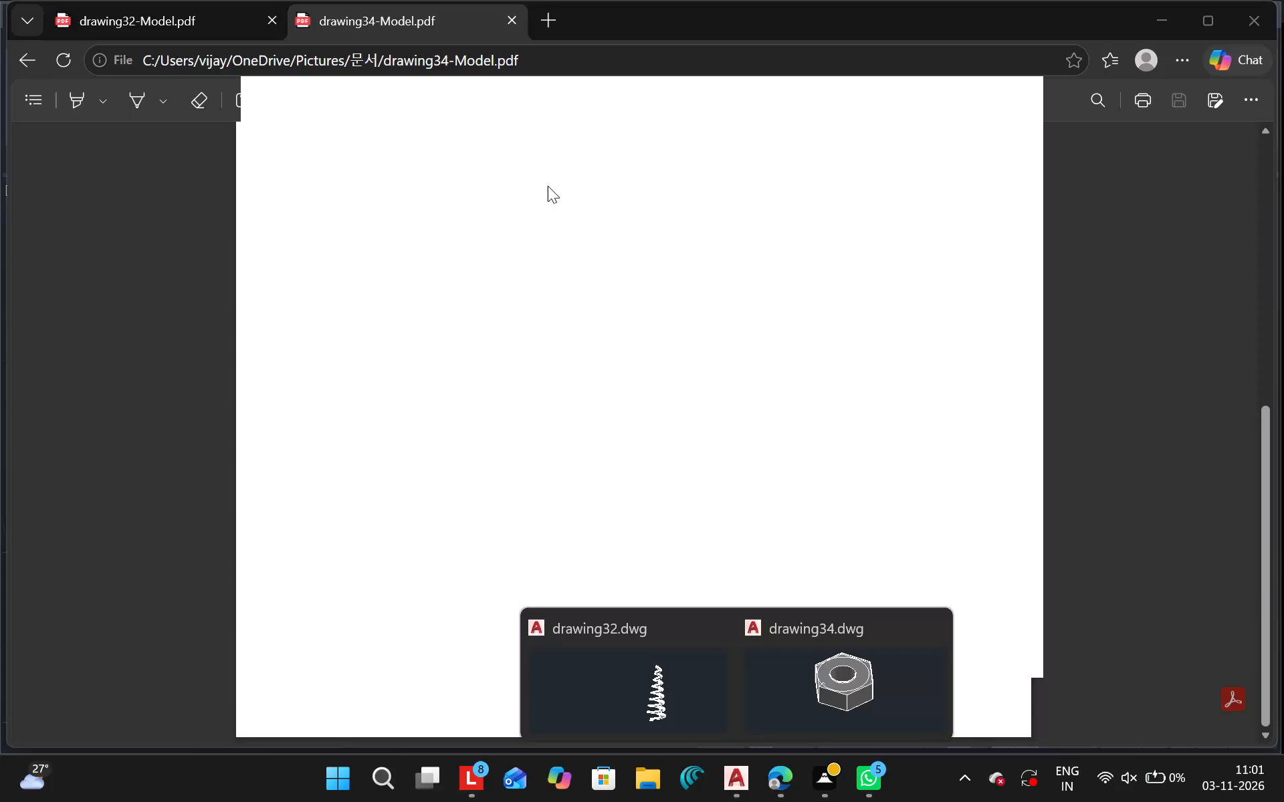
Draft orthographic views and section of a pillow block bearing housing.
Close the drawing34-Model.pdf document, leaving drawing32-Model.pdf open.
click(513, 18)
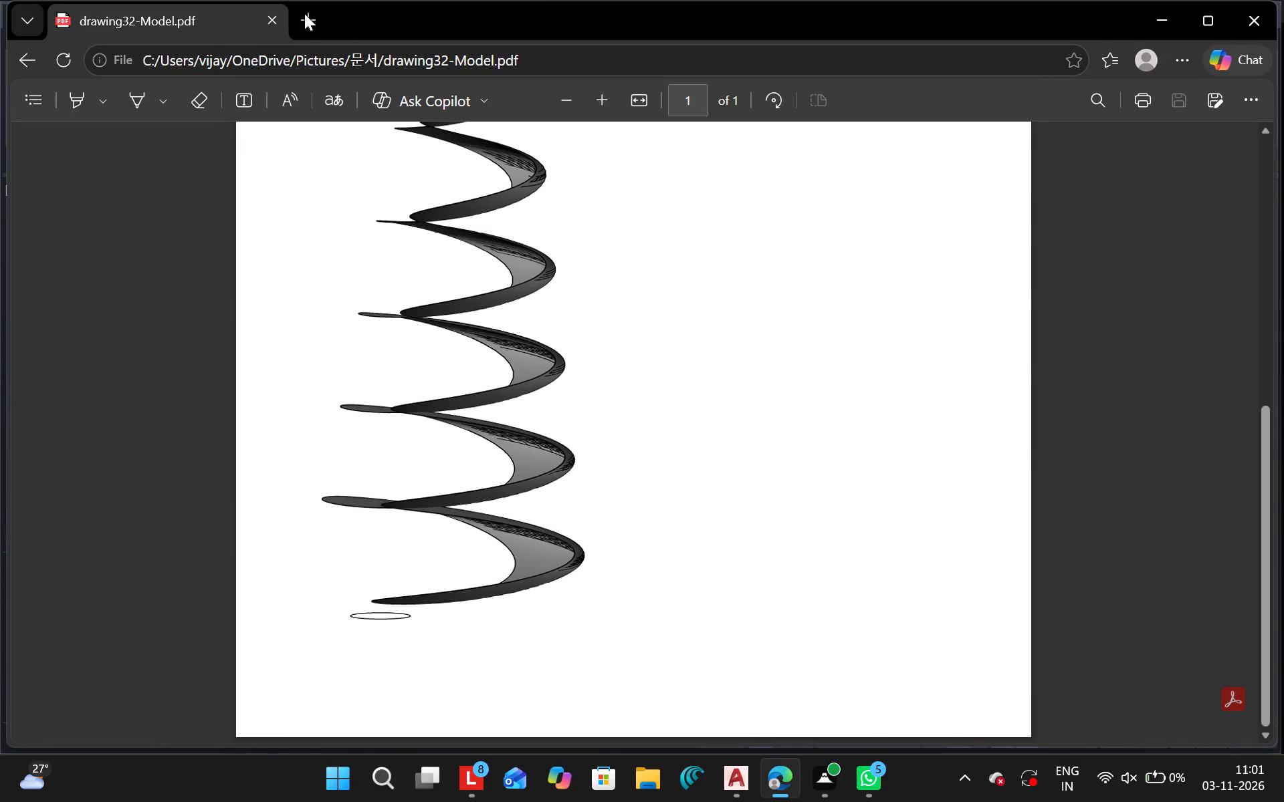
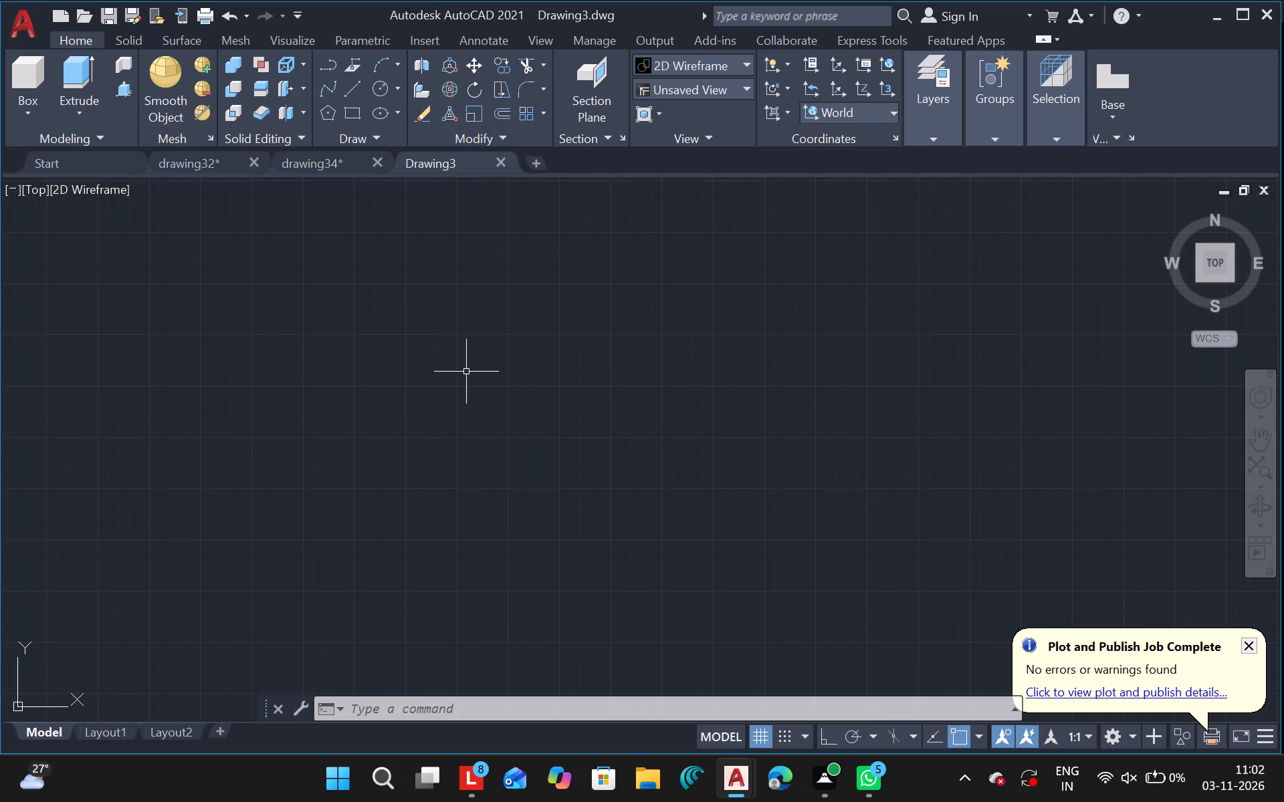
Draw a horizontal line in Drawing3 and a shorter vertical line going down from its right end.
click(466, 373)
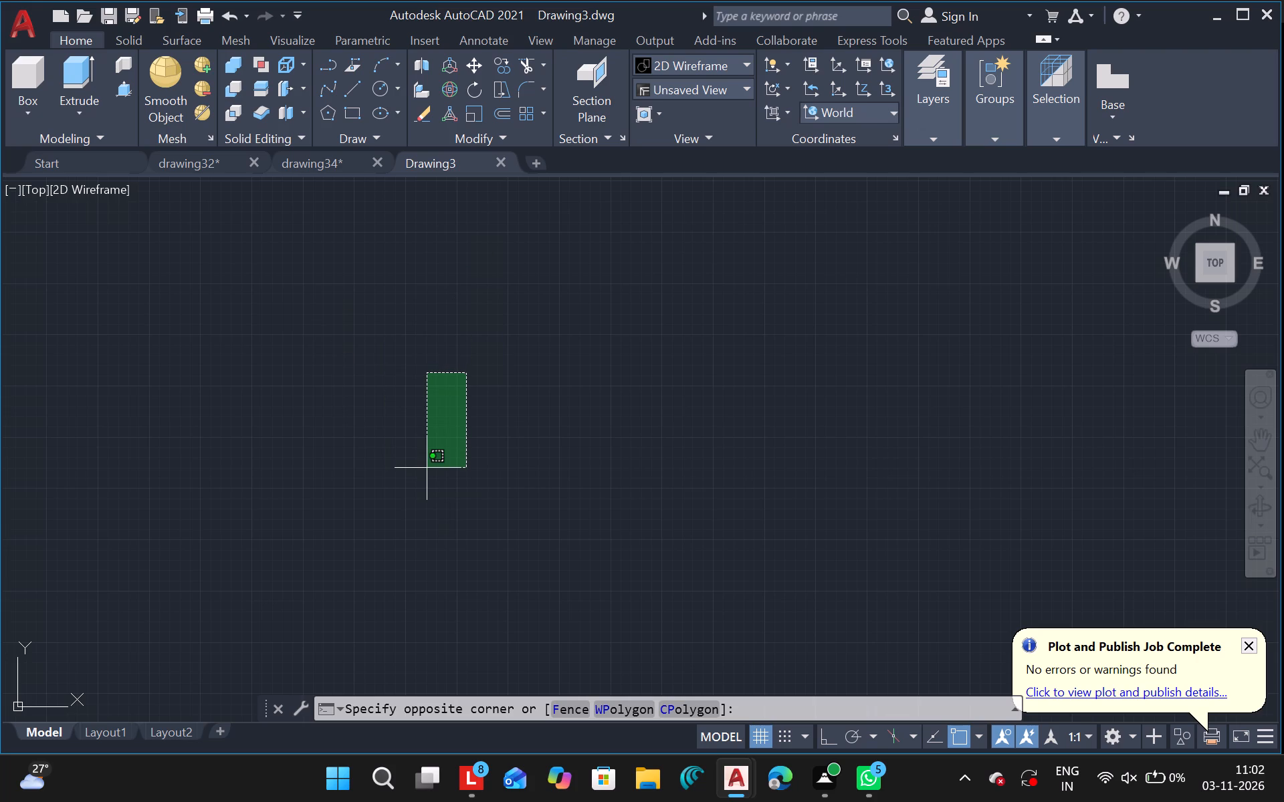
key(Escape)
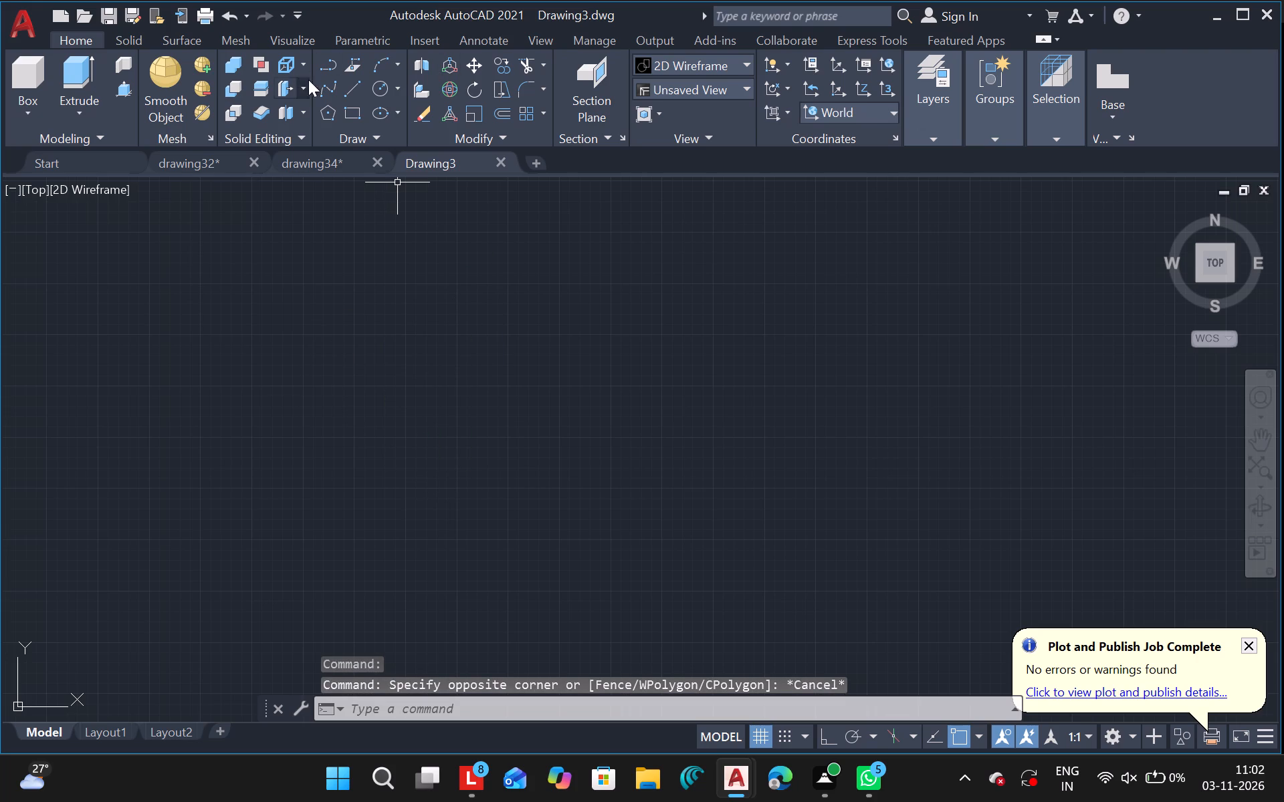
click(347, 94)
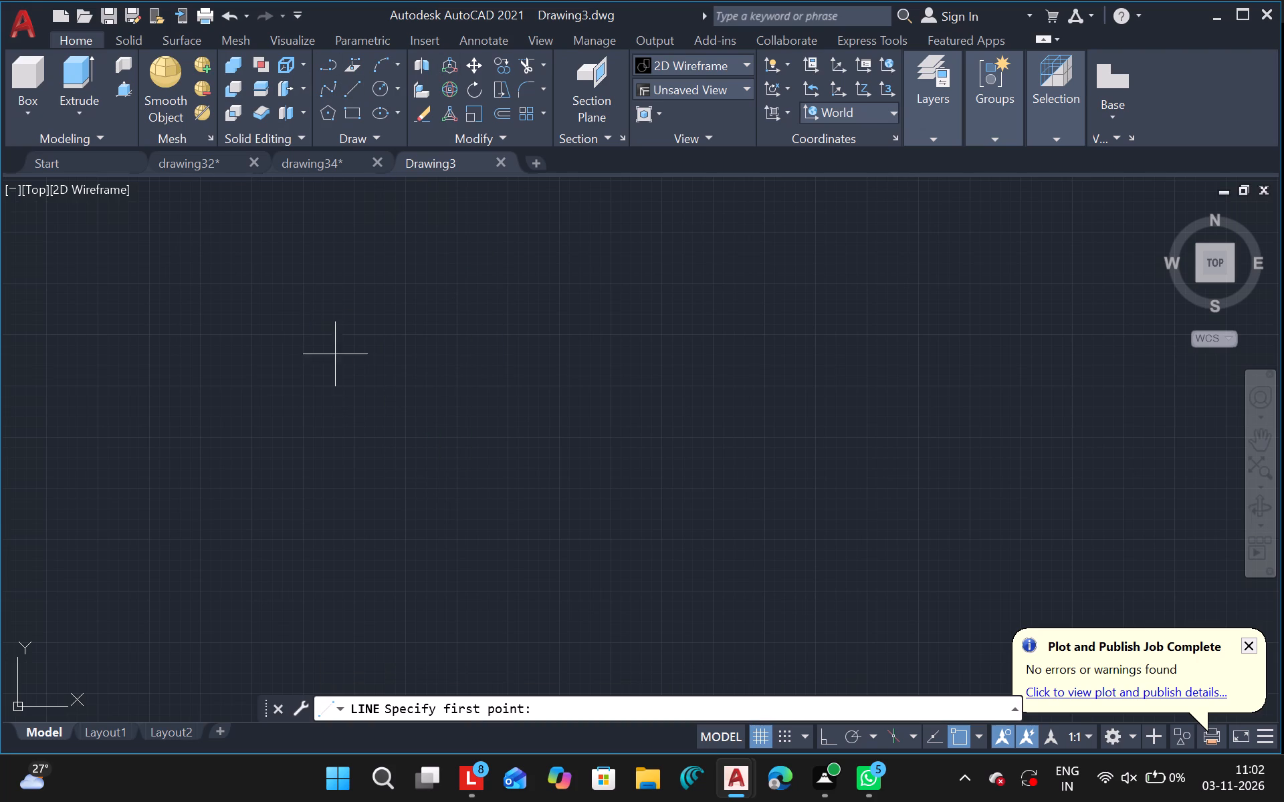
drag(256, 345, 435, 328)
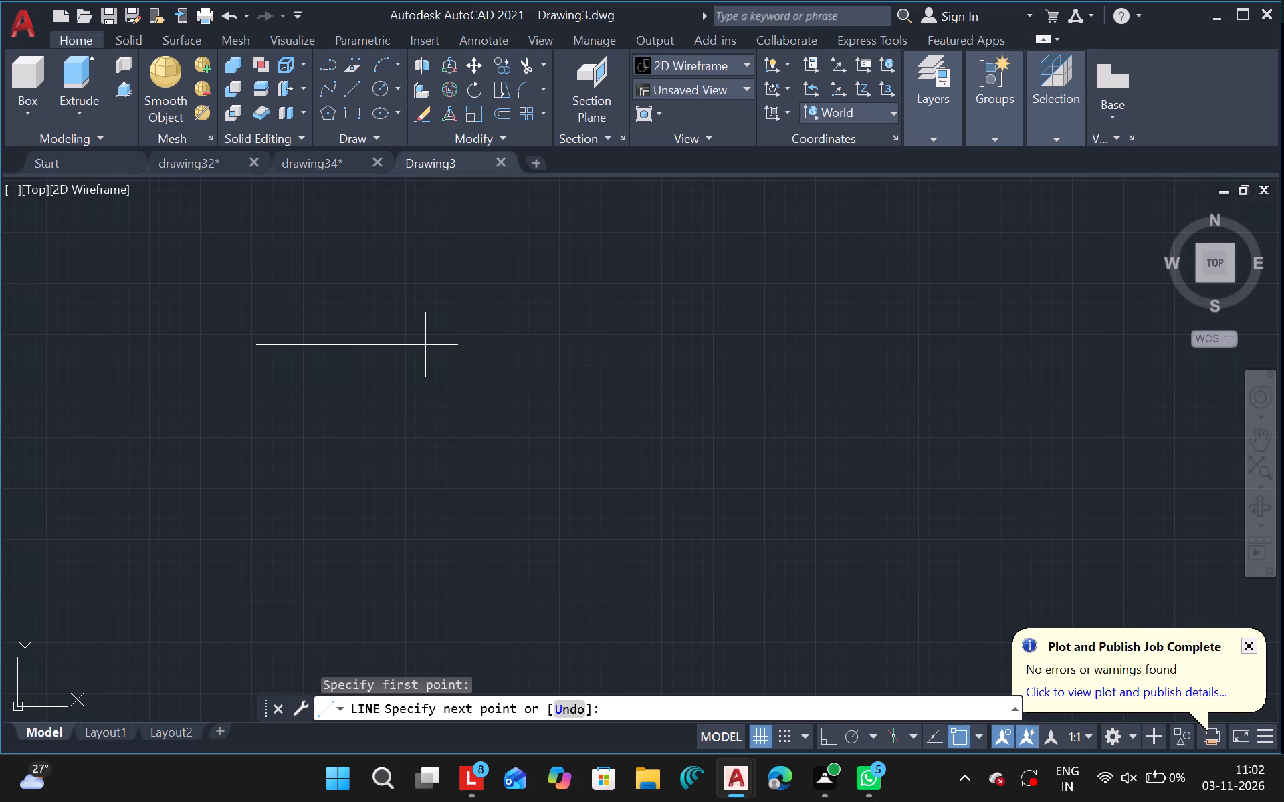
click(425, 345)
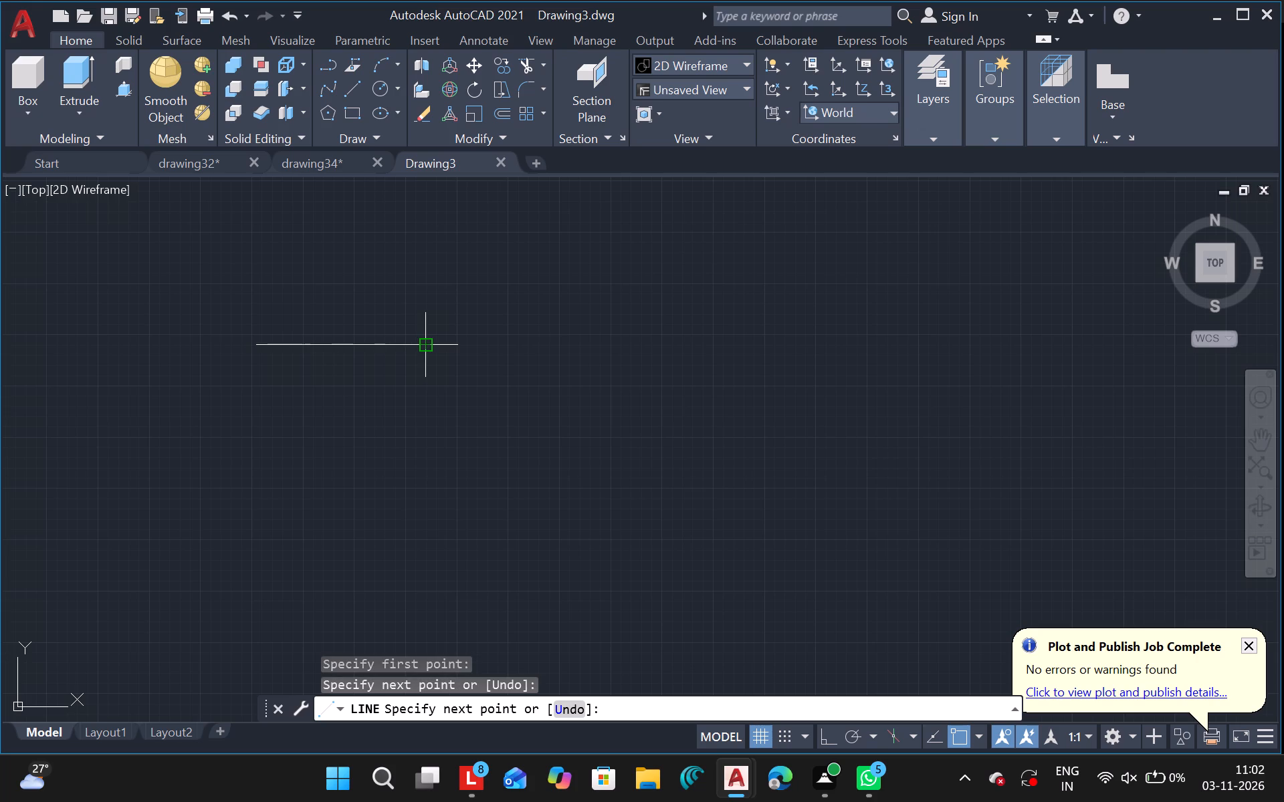
click(425, 419)
key(Escape)
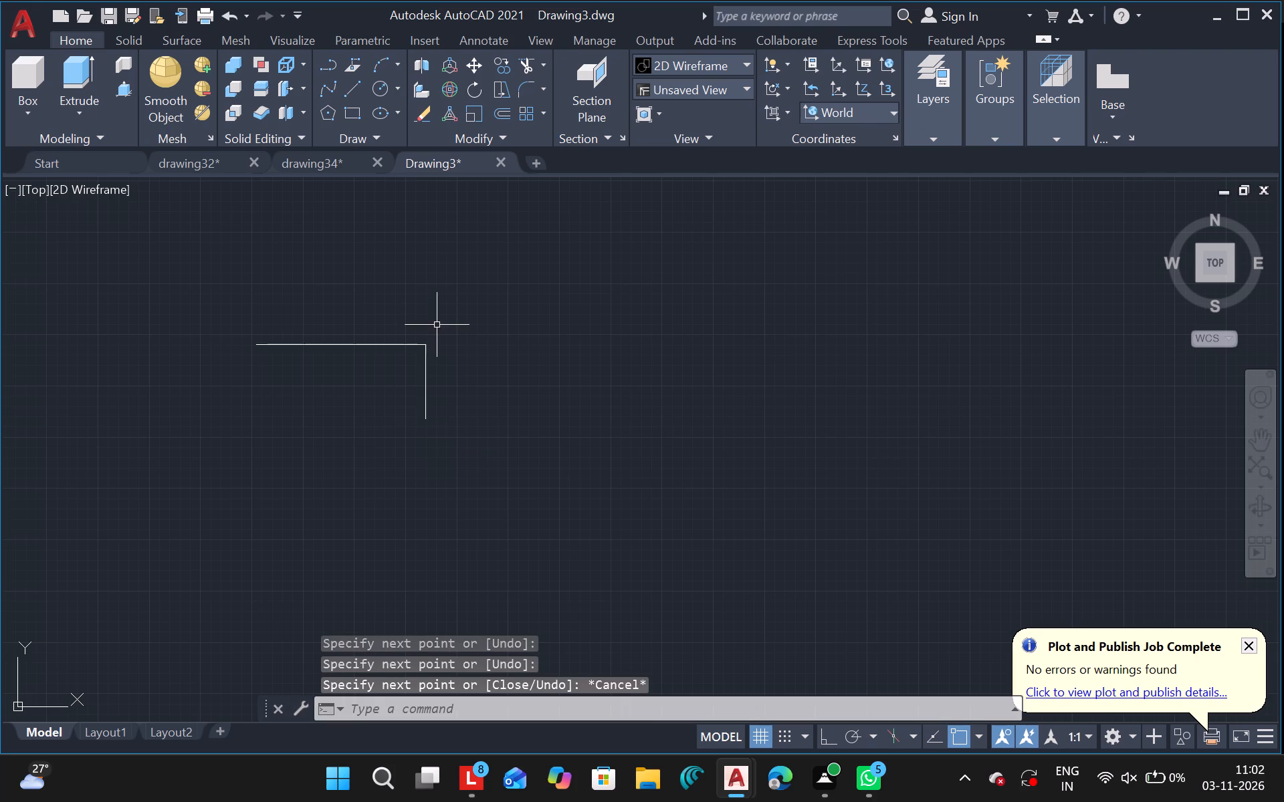
Draw a vertical line down from the top line's left end, and a horizontal bottom line from its lower end past the right side.
click(352, 96)
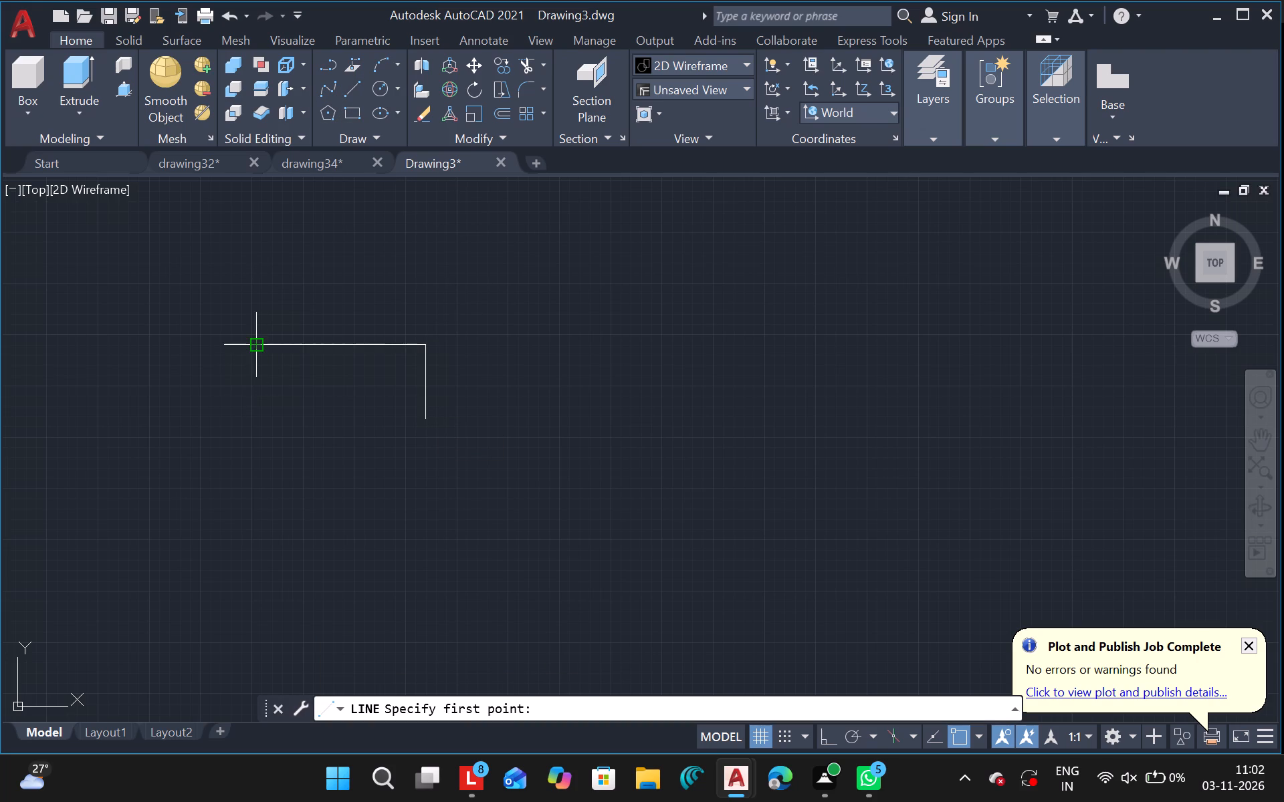
drag(256, 341, 247, 412)
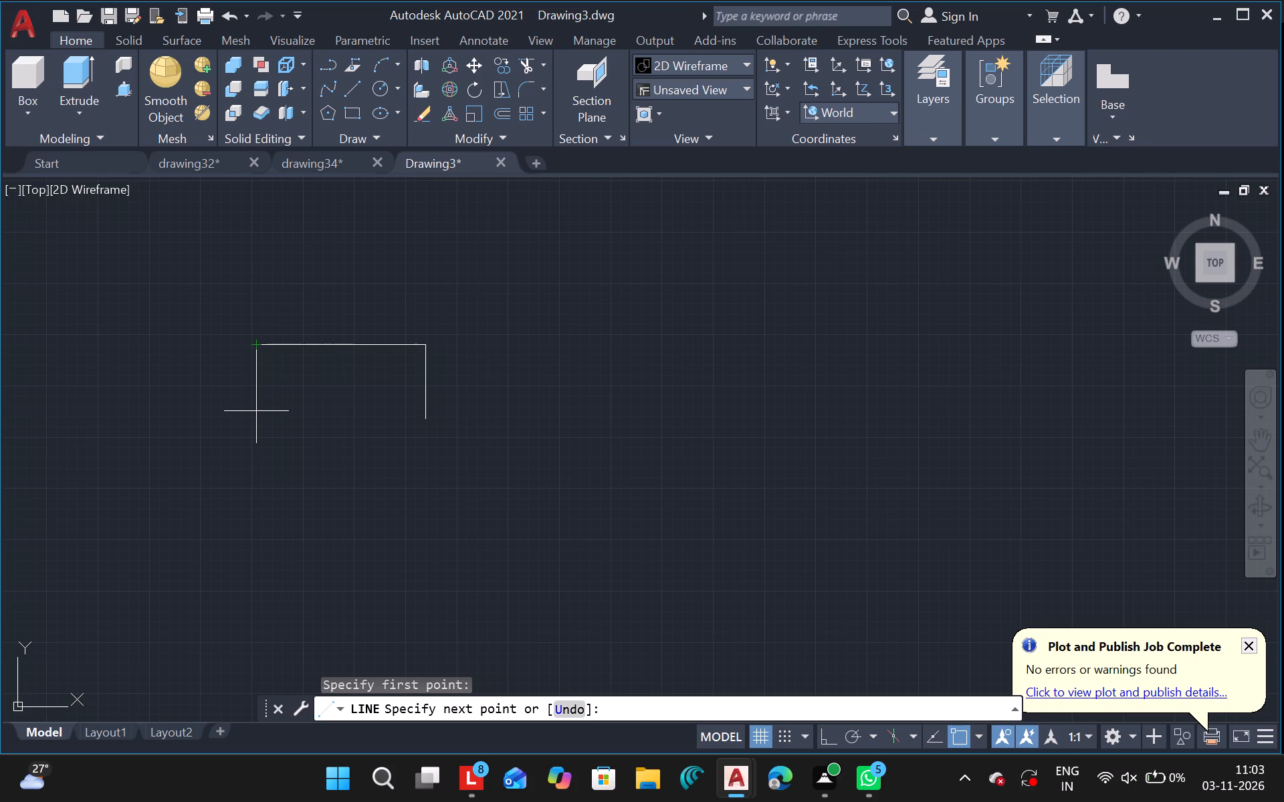
click(256, 411)
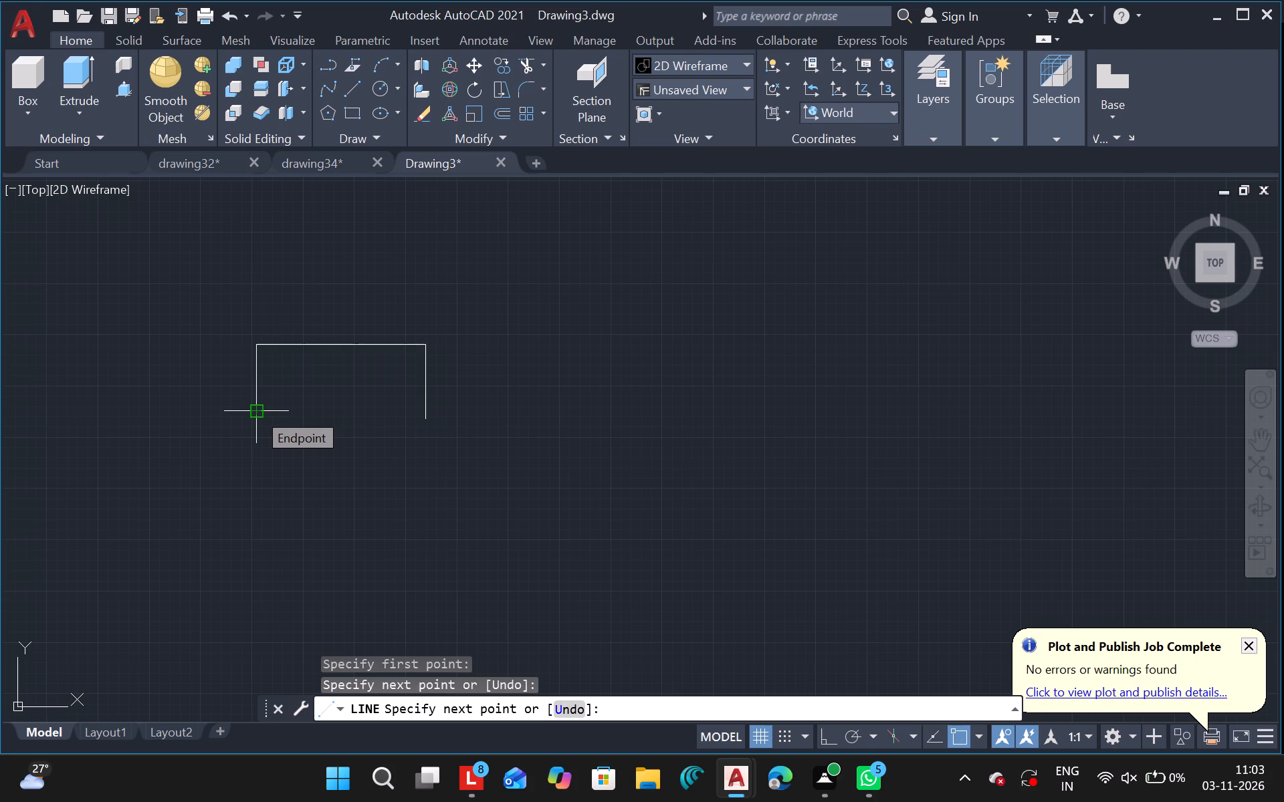
key(Escape)
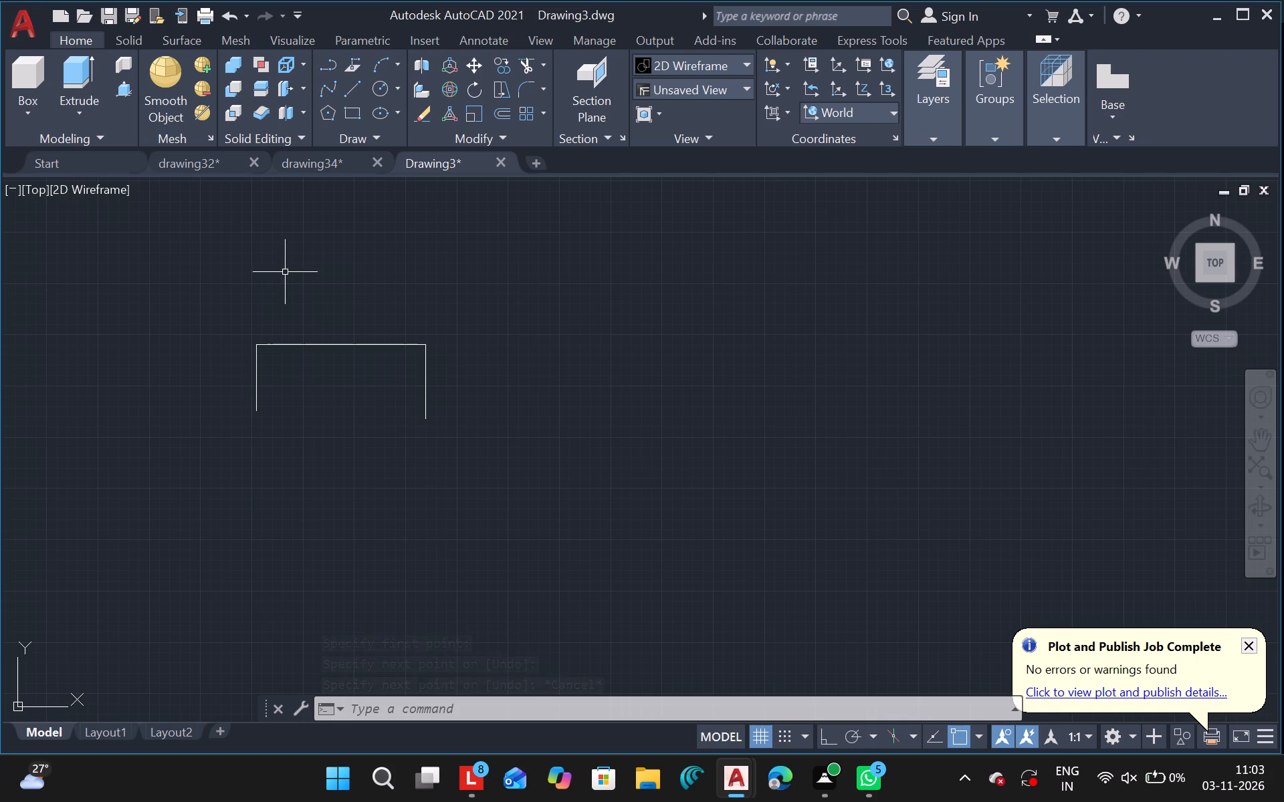
click(354, 86)
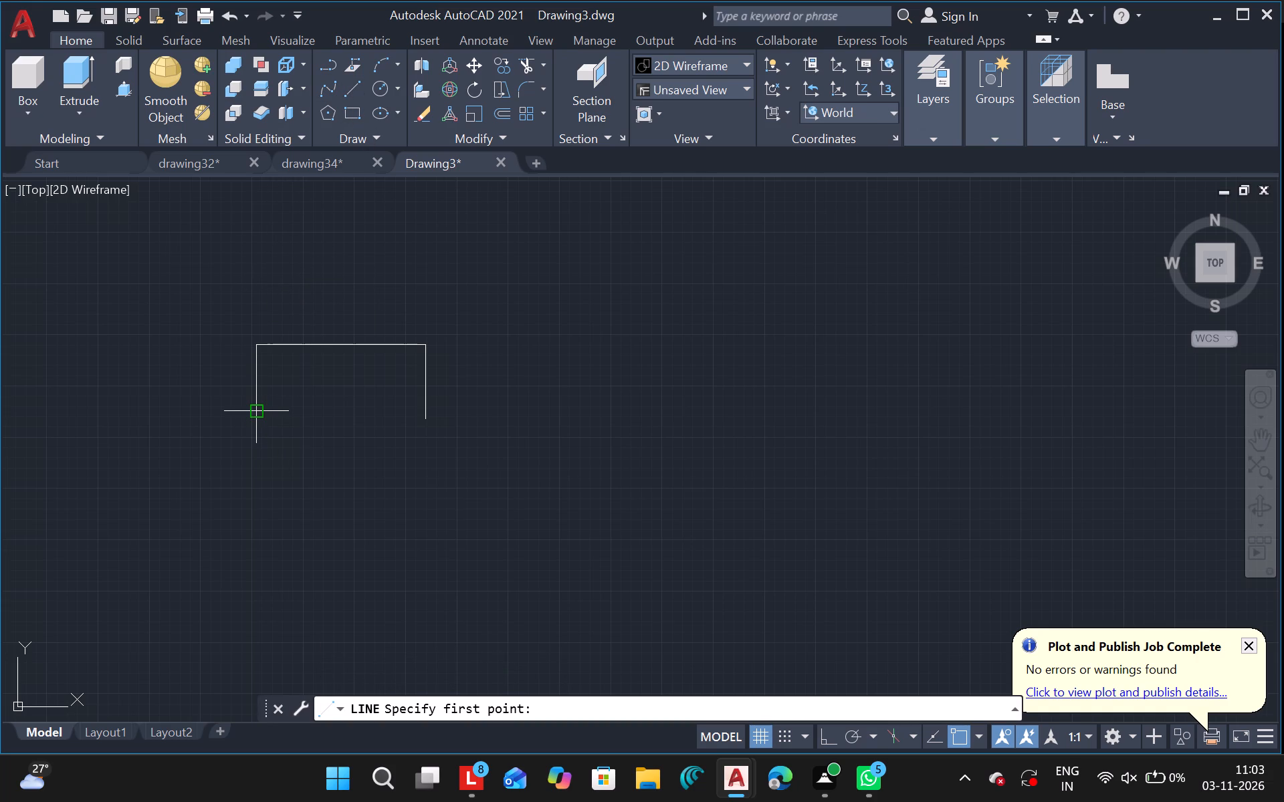
drag(259, 412, 379, 426)
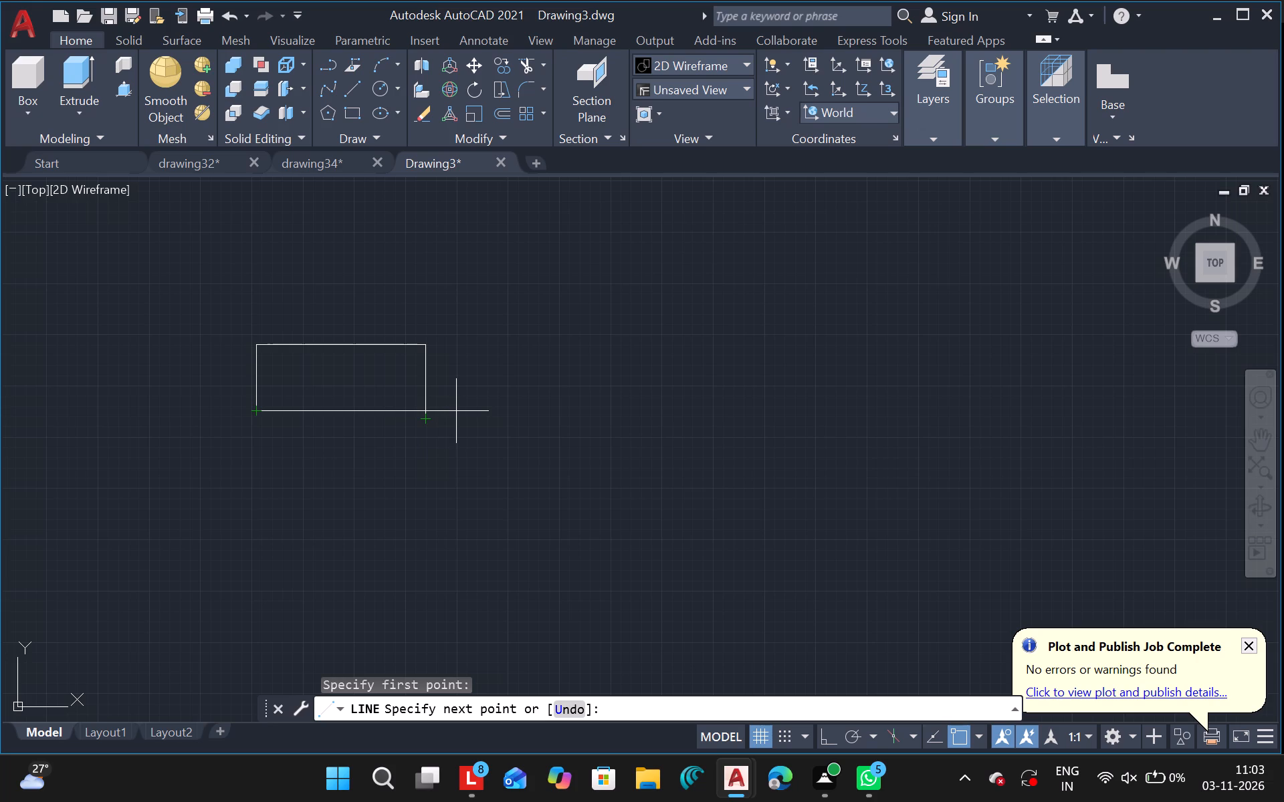
click(456, 411)
key(Escape)
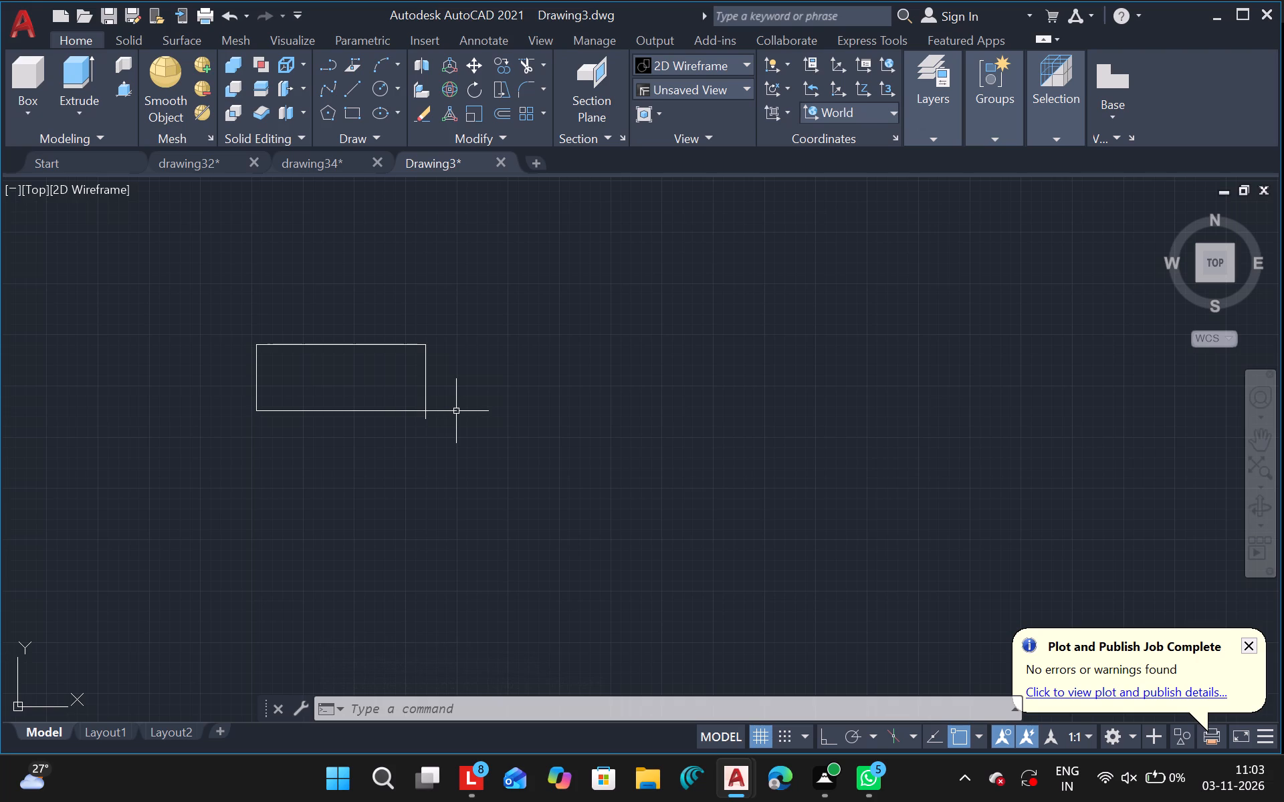
key(Escape)
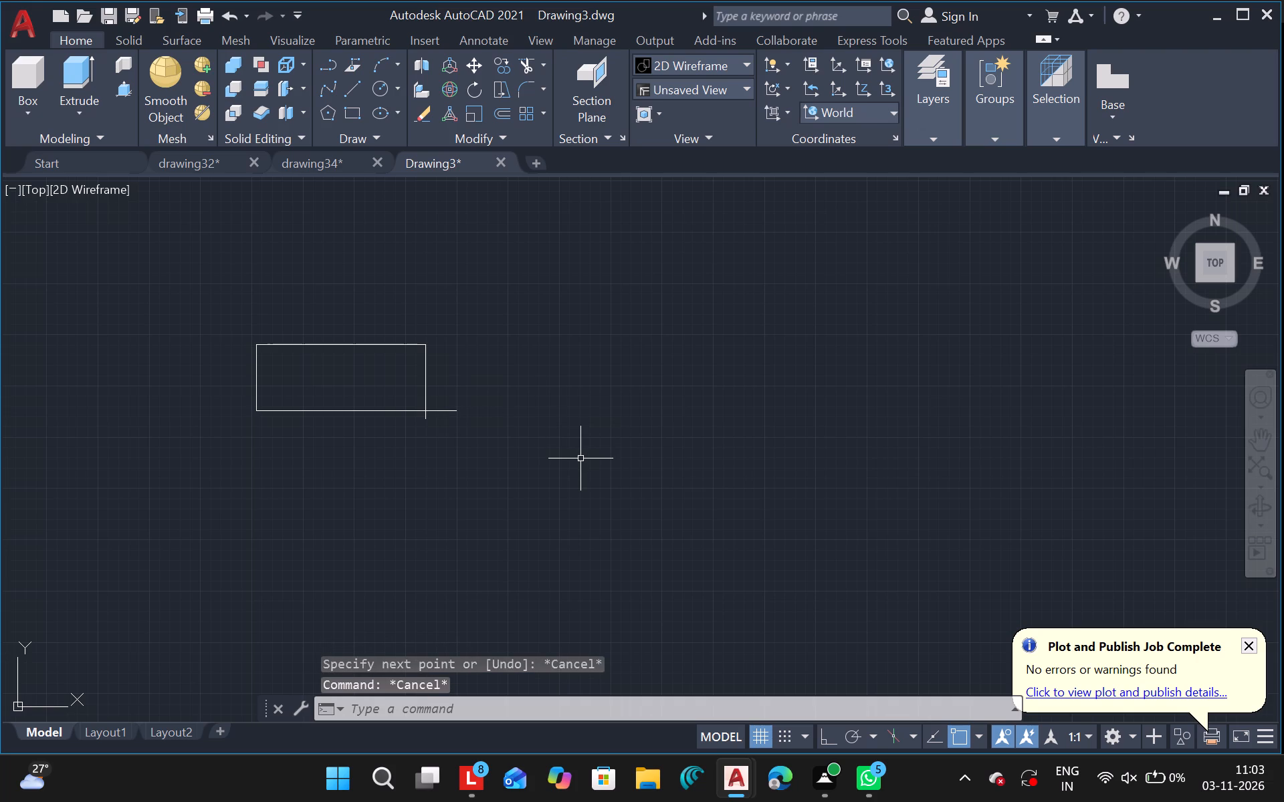
Trim the two overhanging line ends at the lower-right corner to close the rectangle.
text(tr)
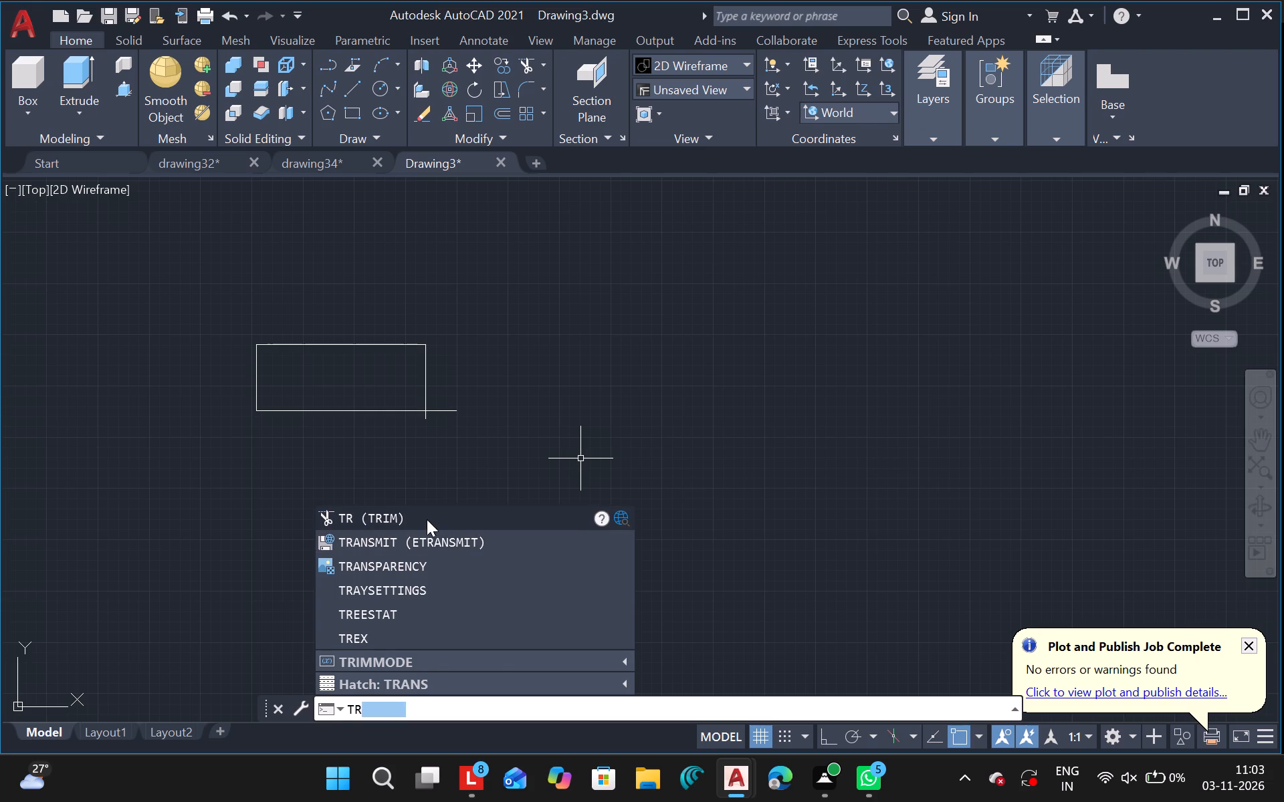
click(427, 519)
drag(441, 411, 429, 419)
click(429, 419)
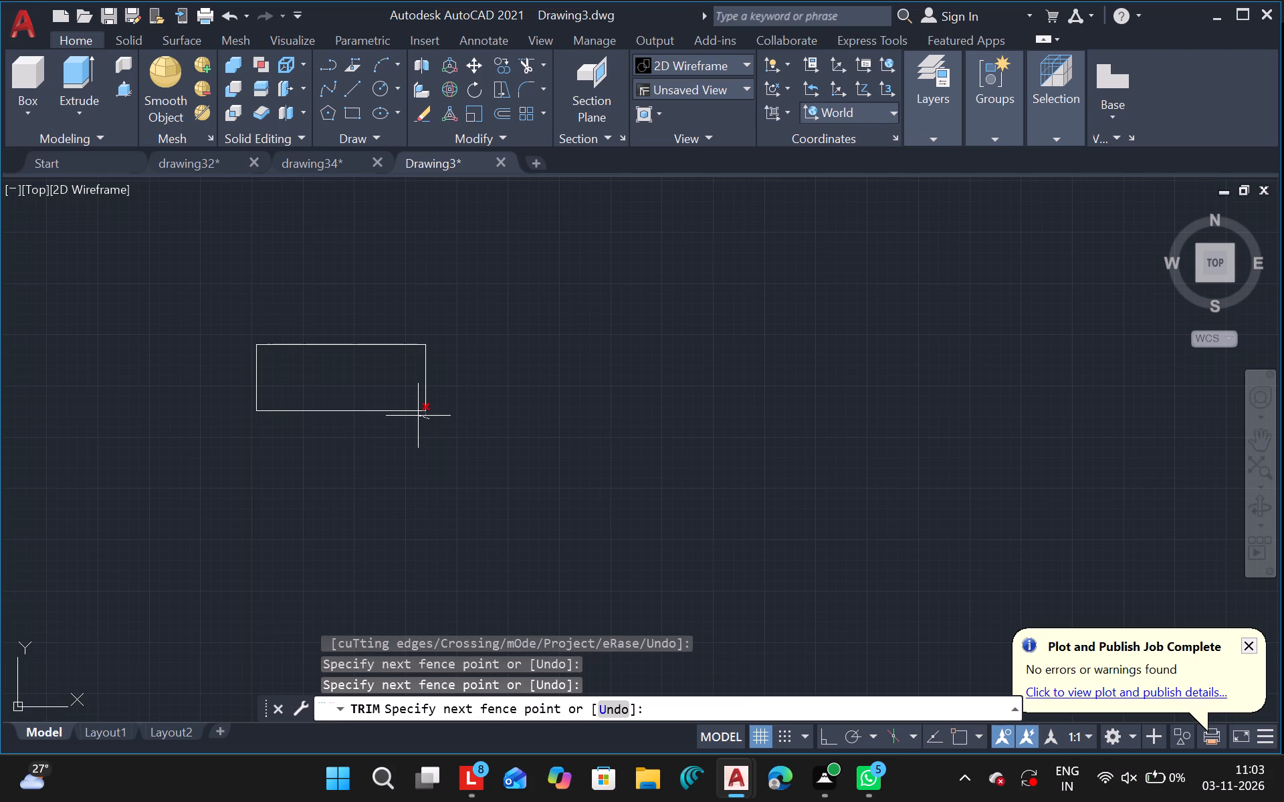
click(418, 416)
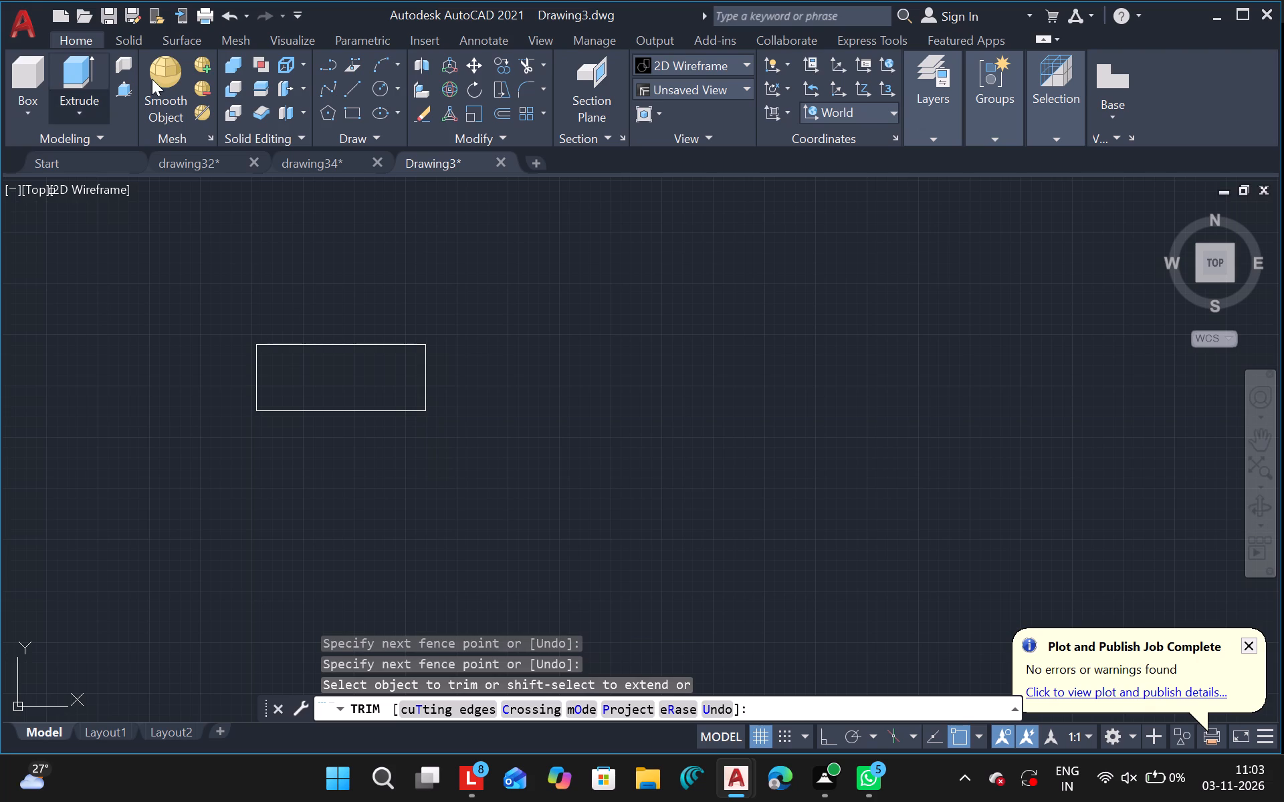
key(Escape)
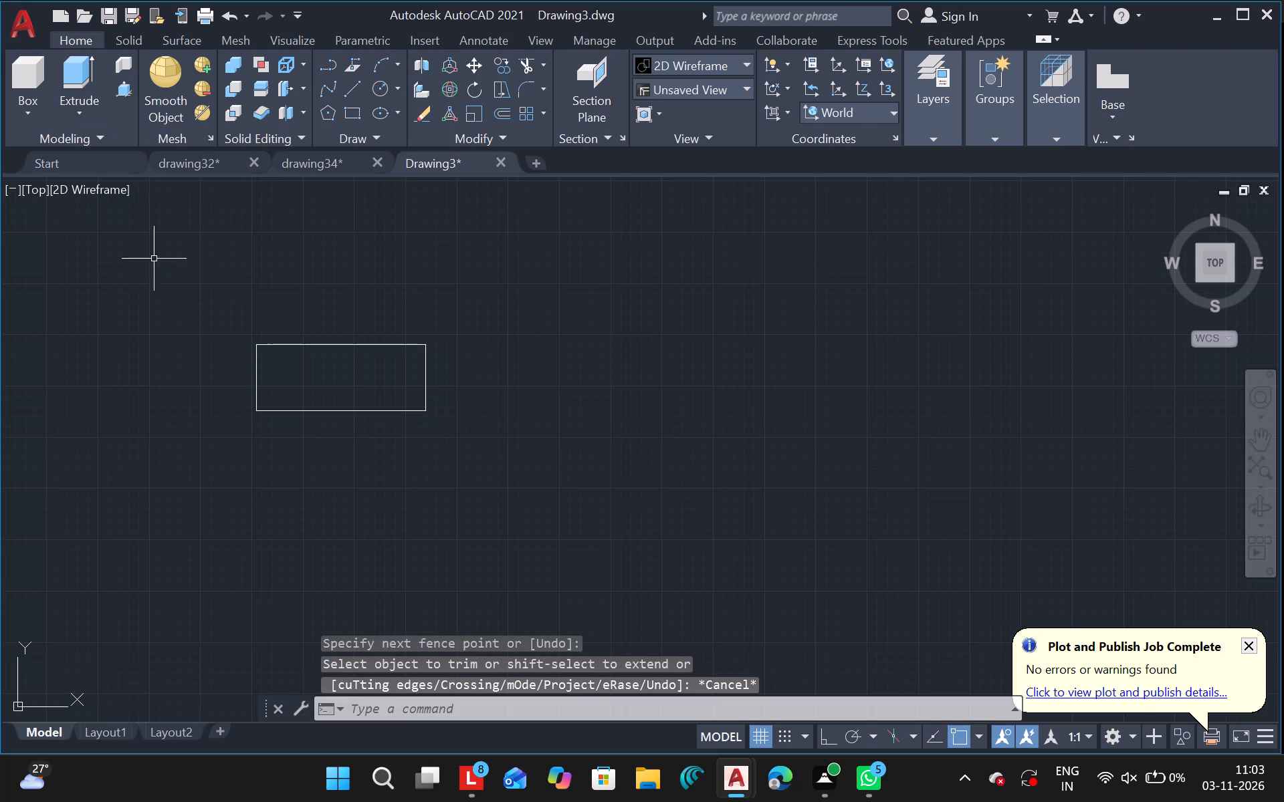
Draw two vertical lines crossing the rectangle, one just inside its left side and one just inside its right side.
click(356, 89)
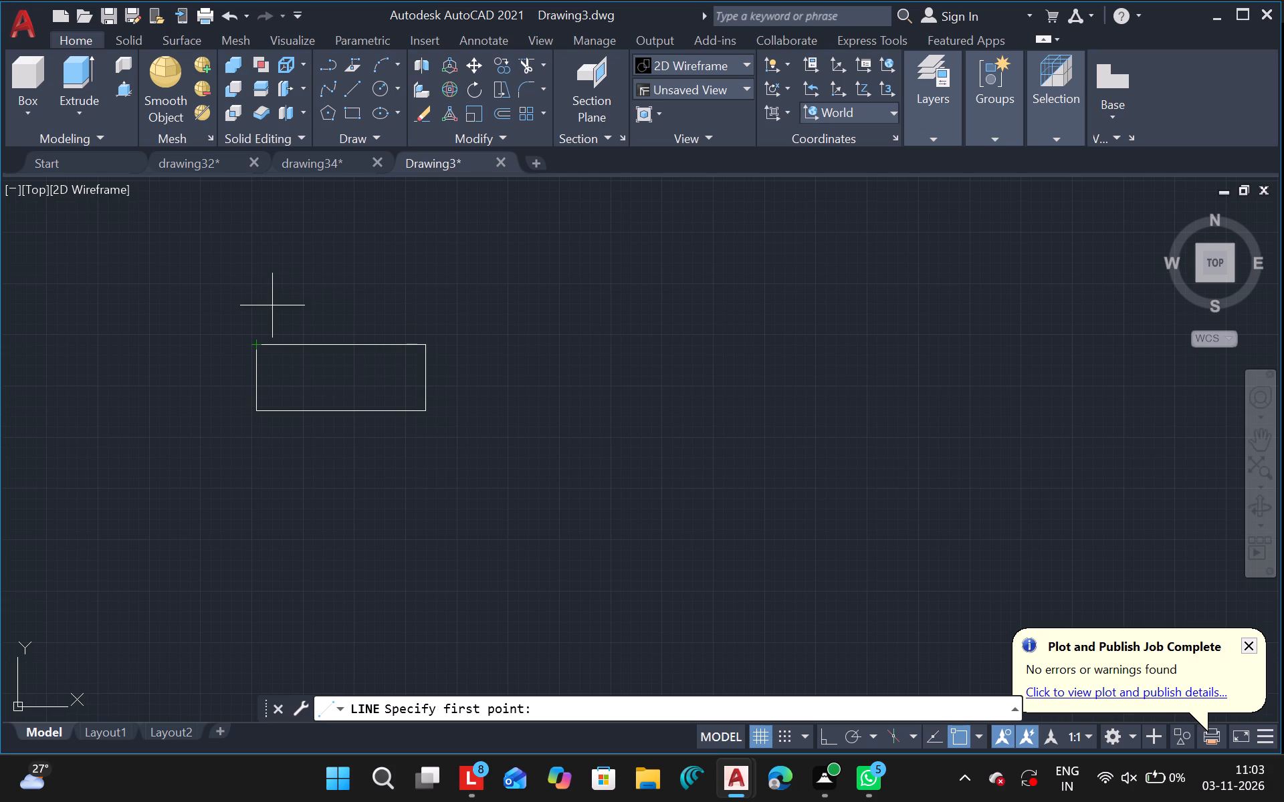
drag(272, 321, 263, 434)
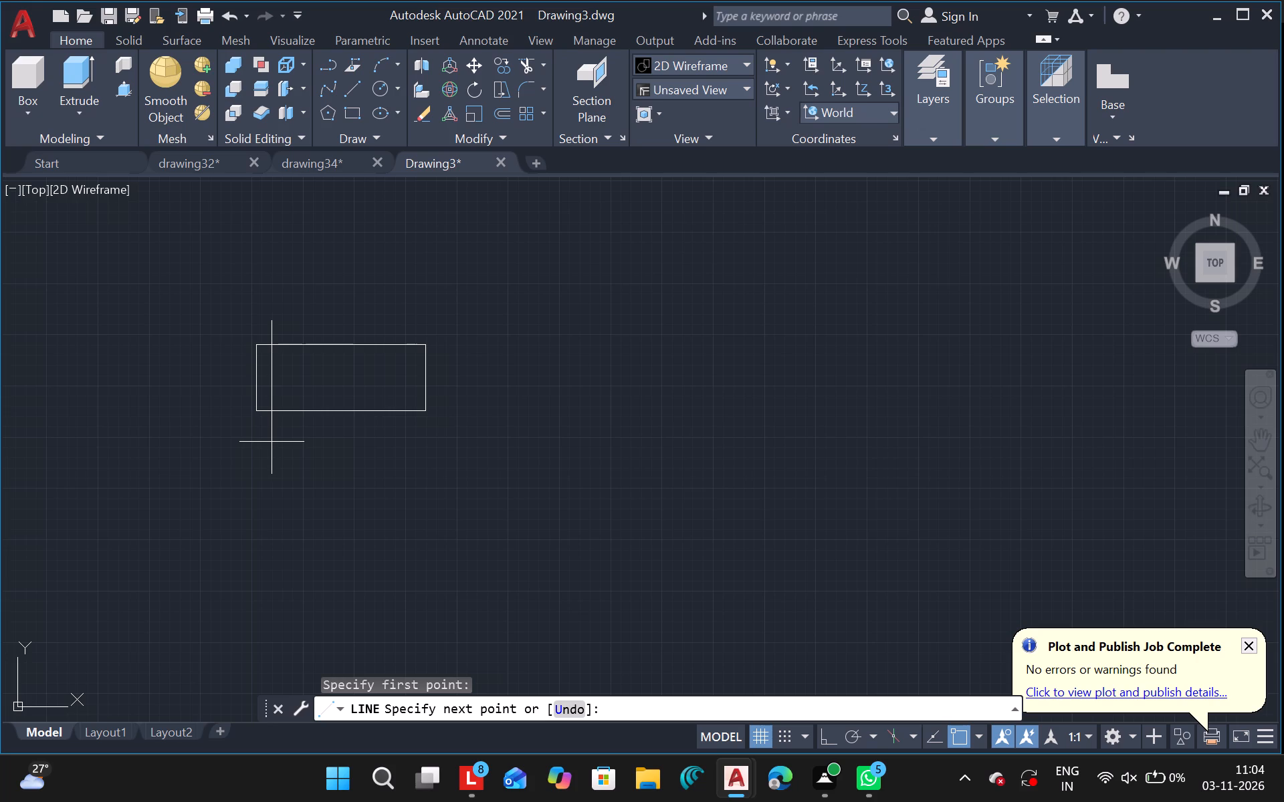
click(272, 442)
key(Escape)
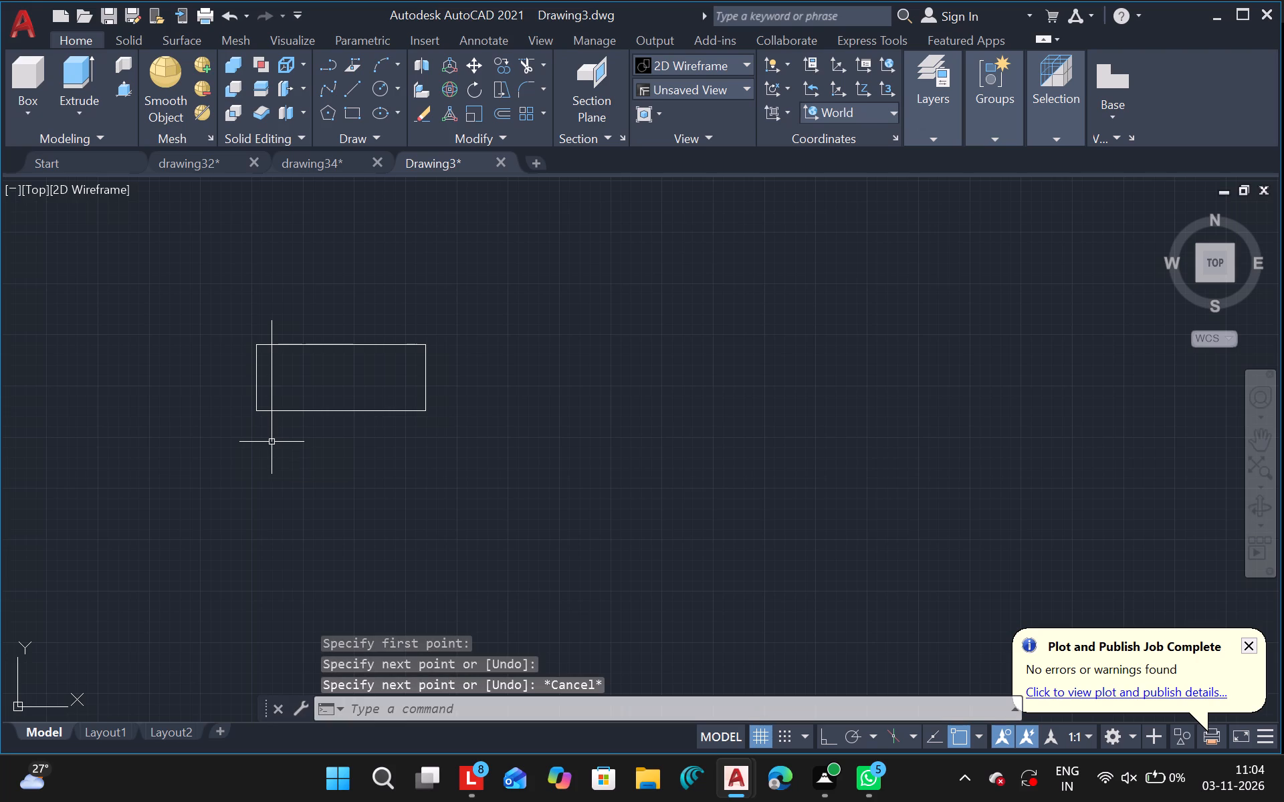
click(346, 87)
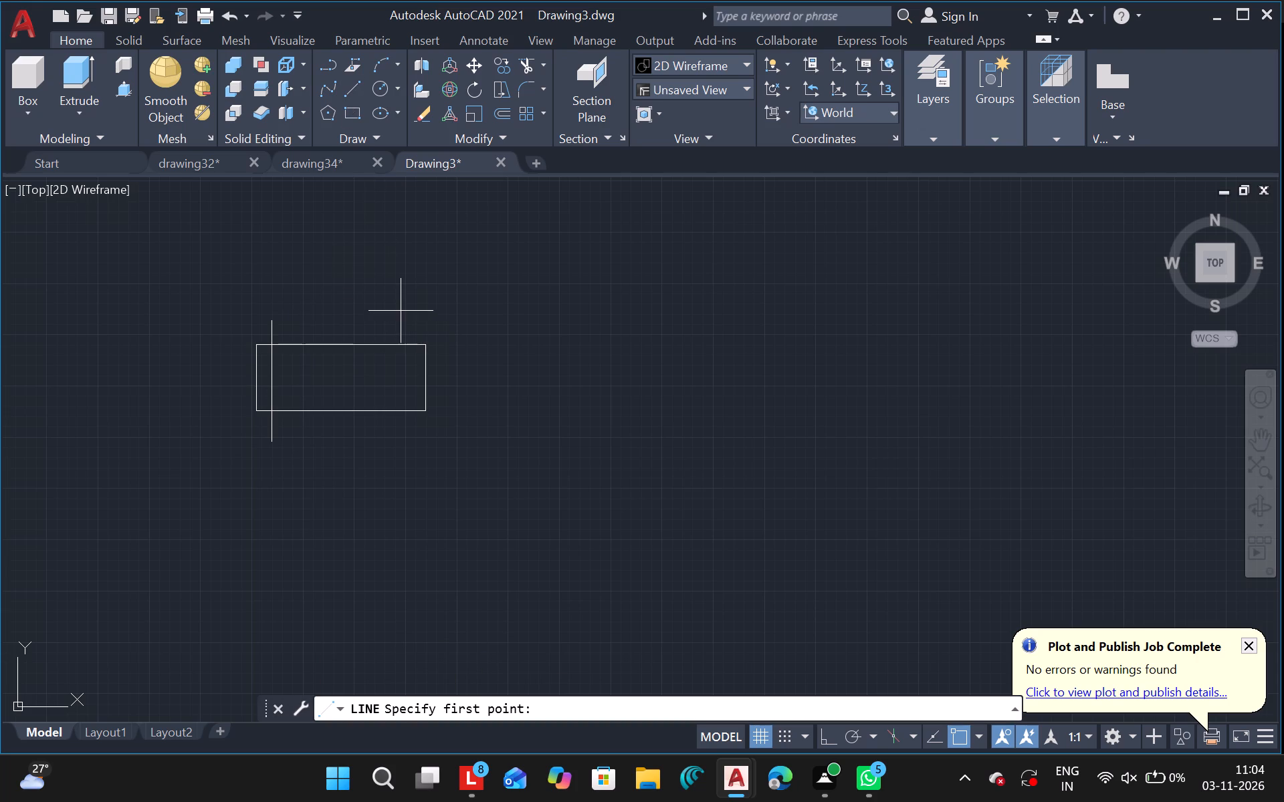
drag(409, 315, 400, 427)
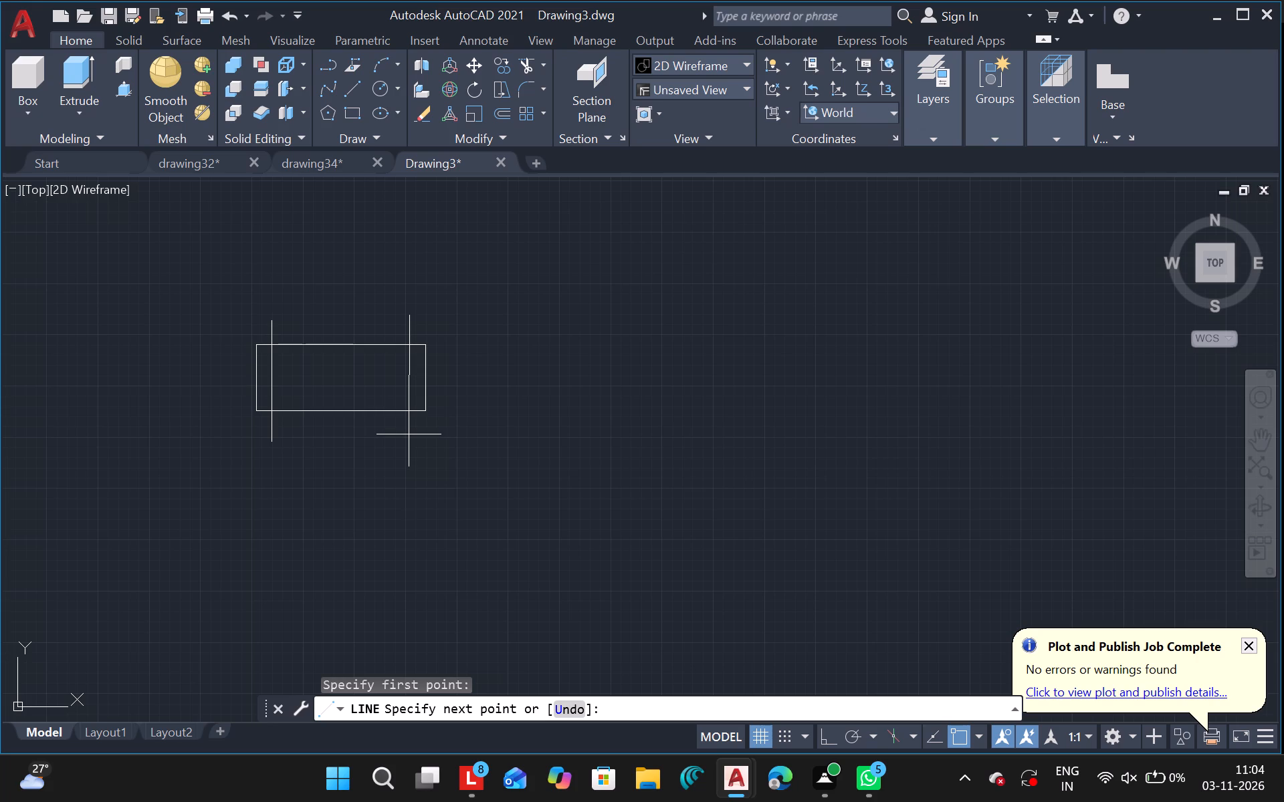
click(409, 434)
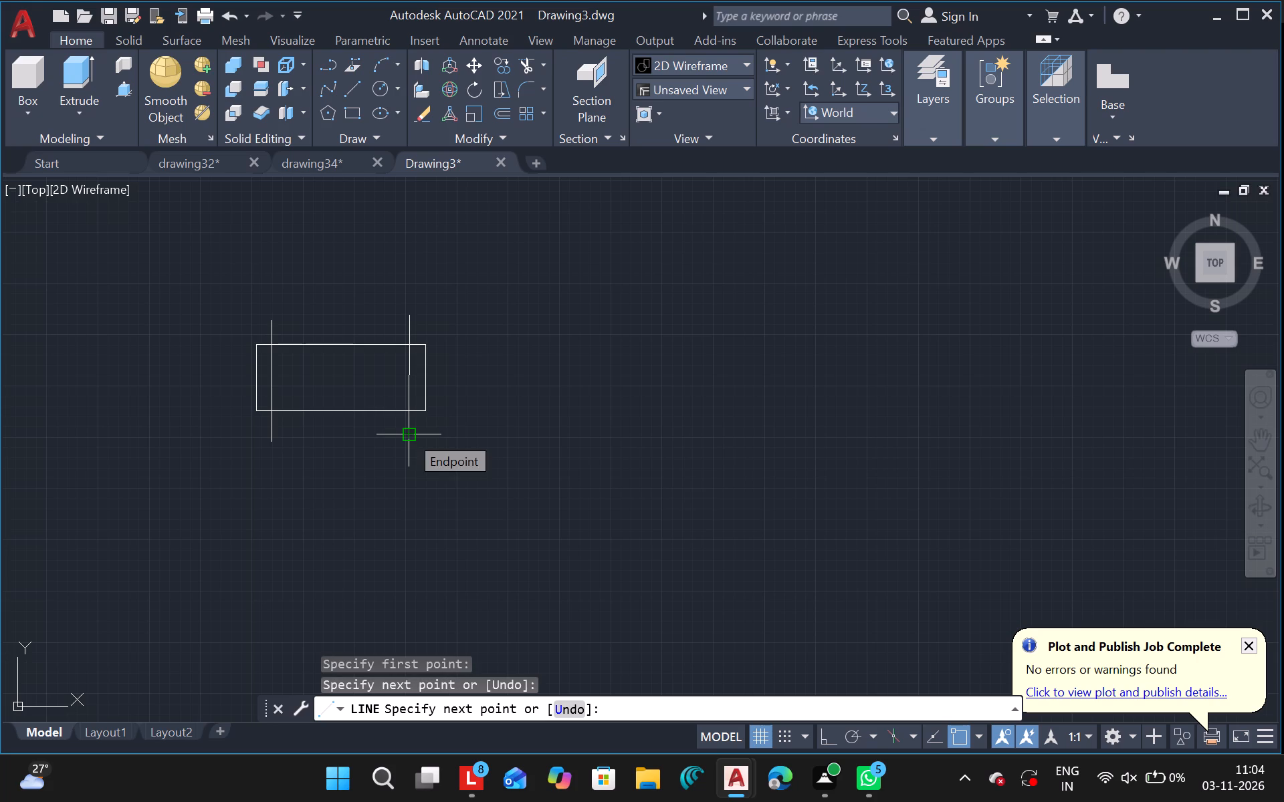
key(ctrl+z)
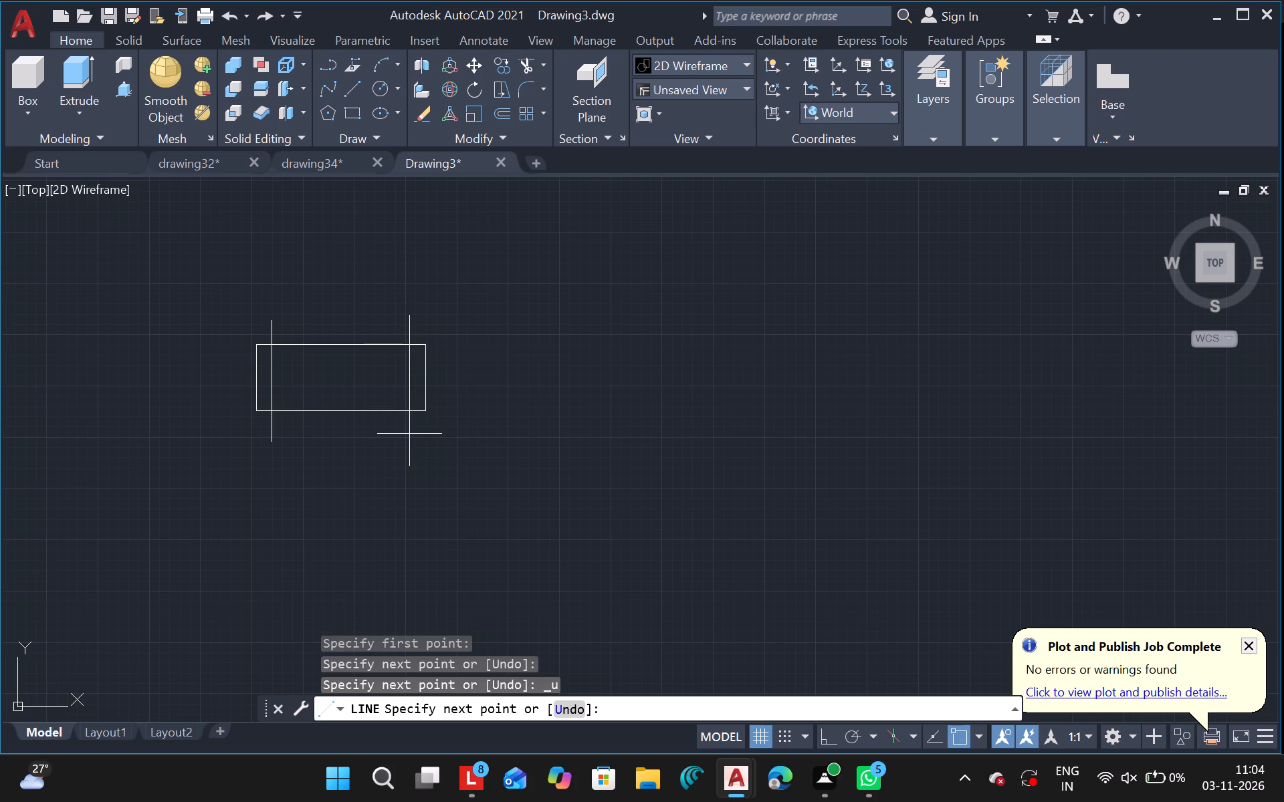
click(409, 434)
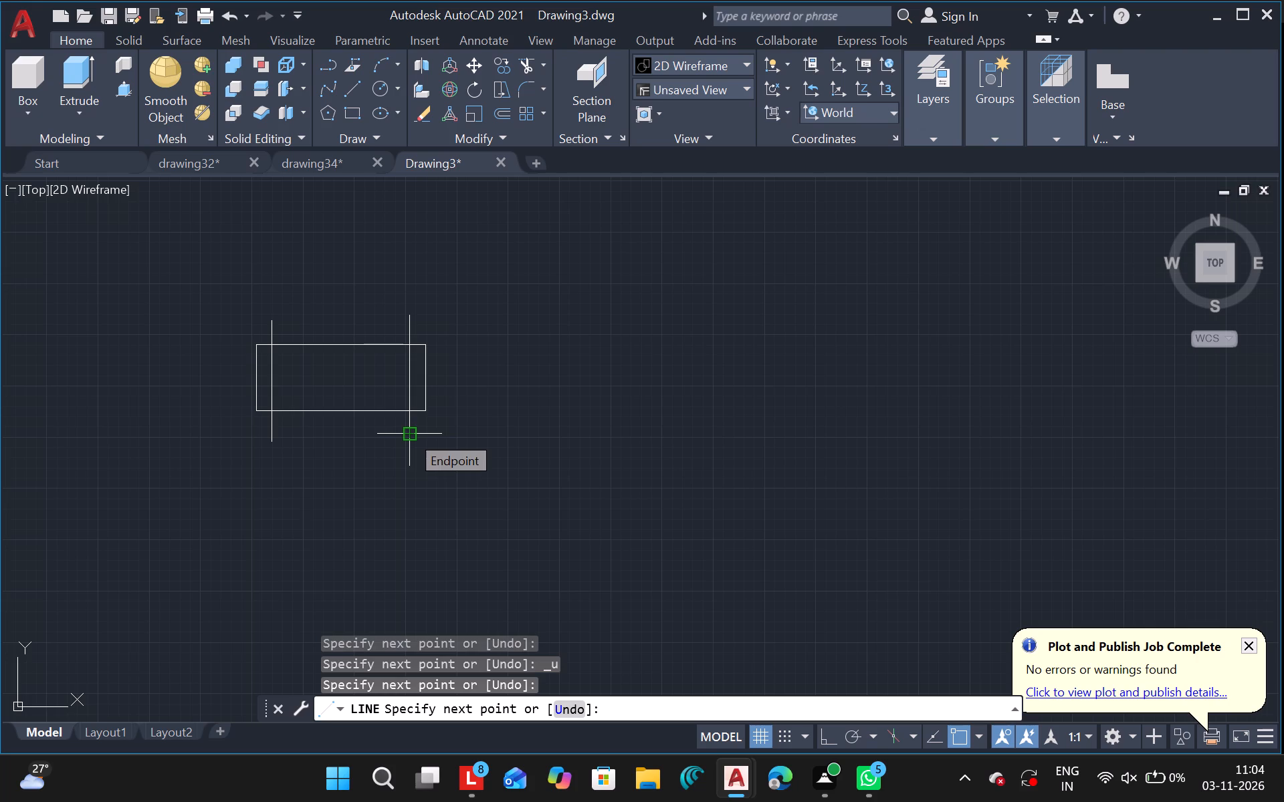
key(Escape)
Trim the ends of both inner vertical lines that extend above and below the rectangle.
text(tr)
click(383, 515)
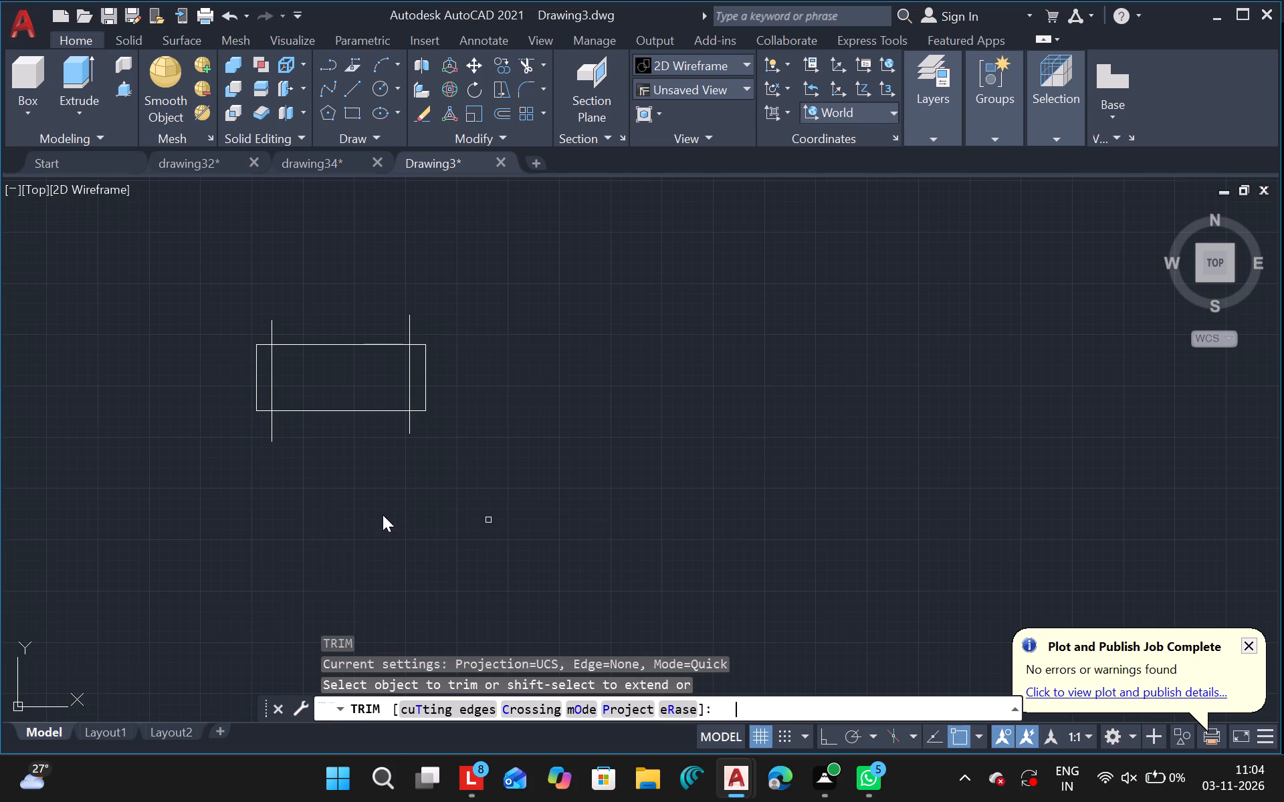
click(409, 428)
click(404, 324)
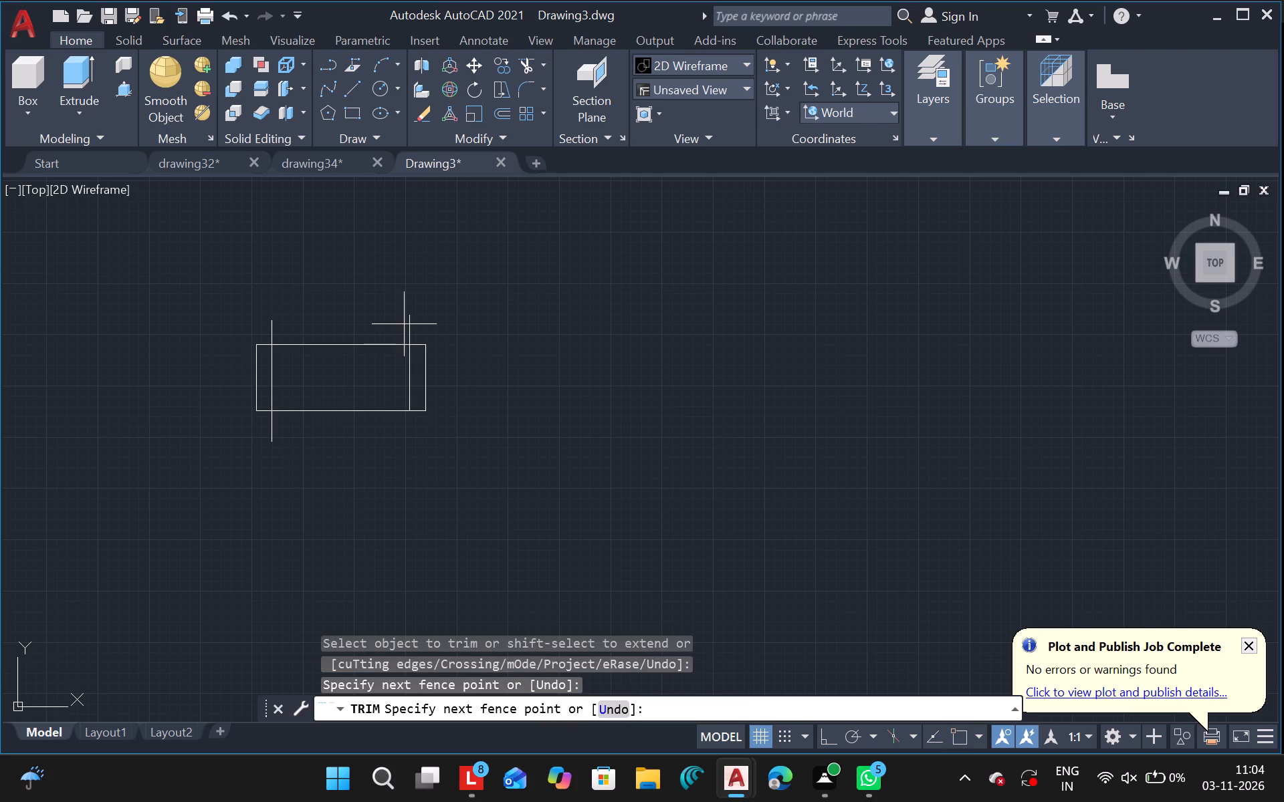
click(271, 324)
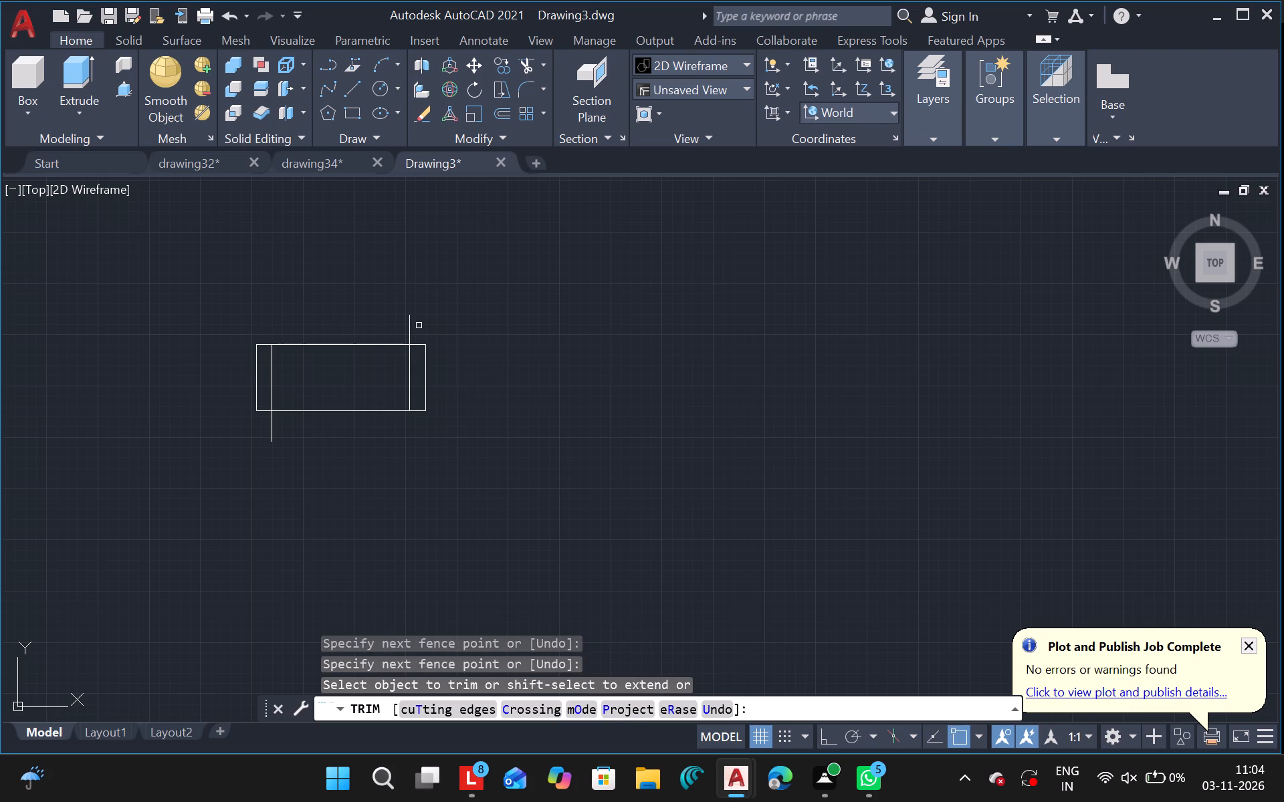
click(410, 325)
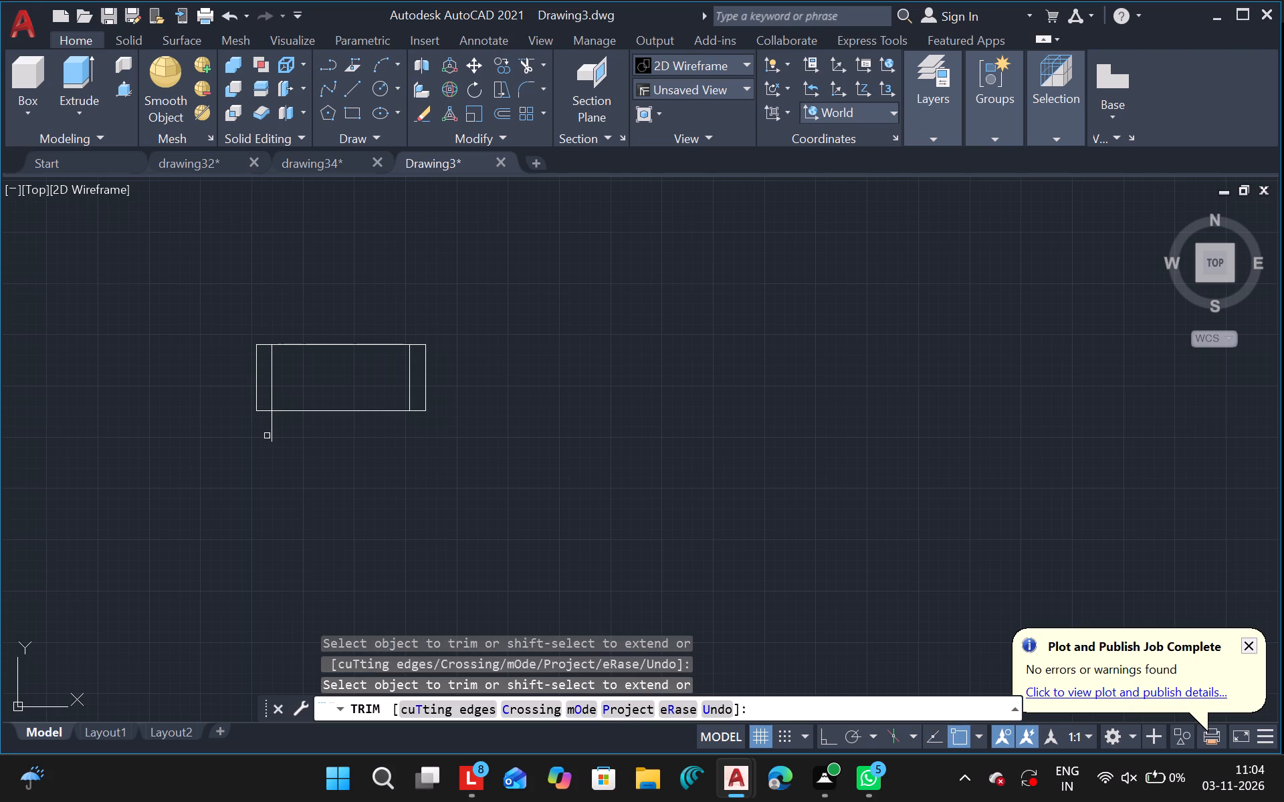
click(270, 434)
key(Escape)
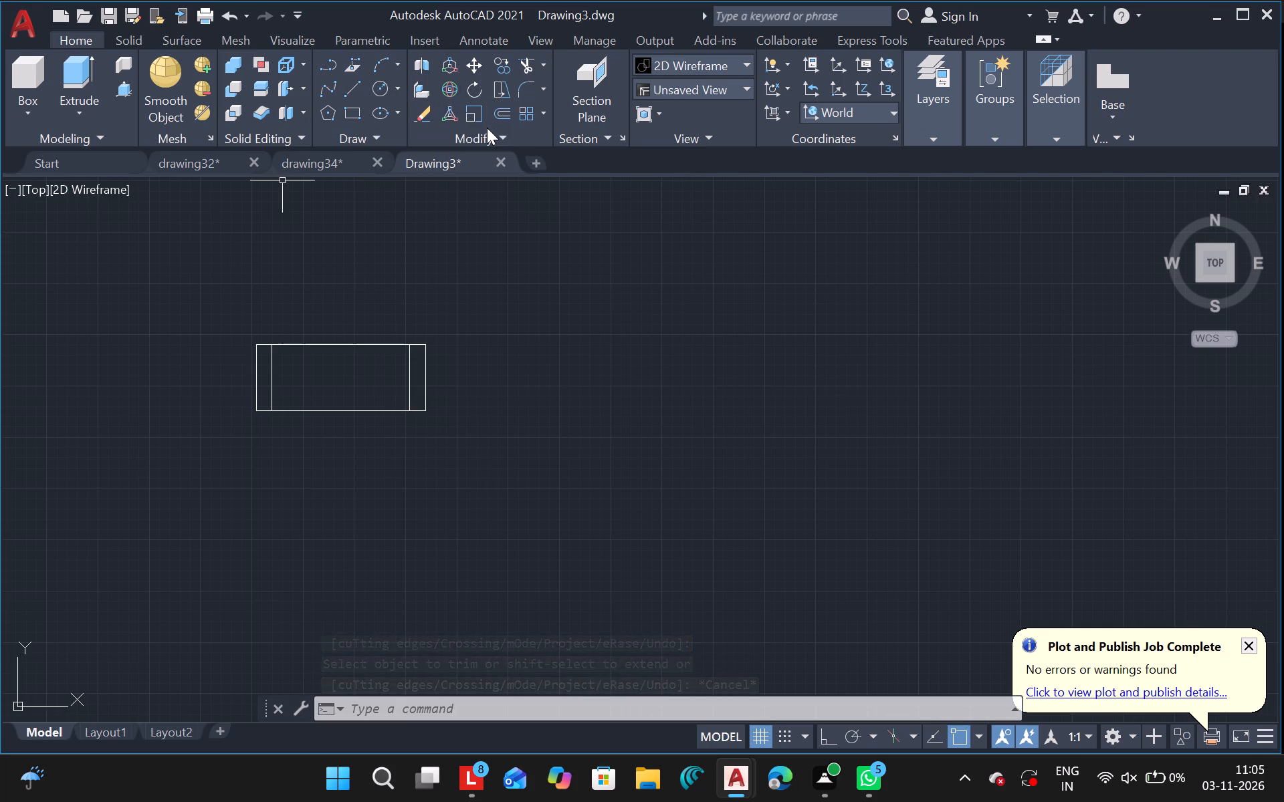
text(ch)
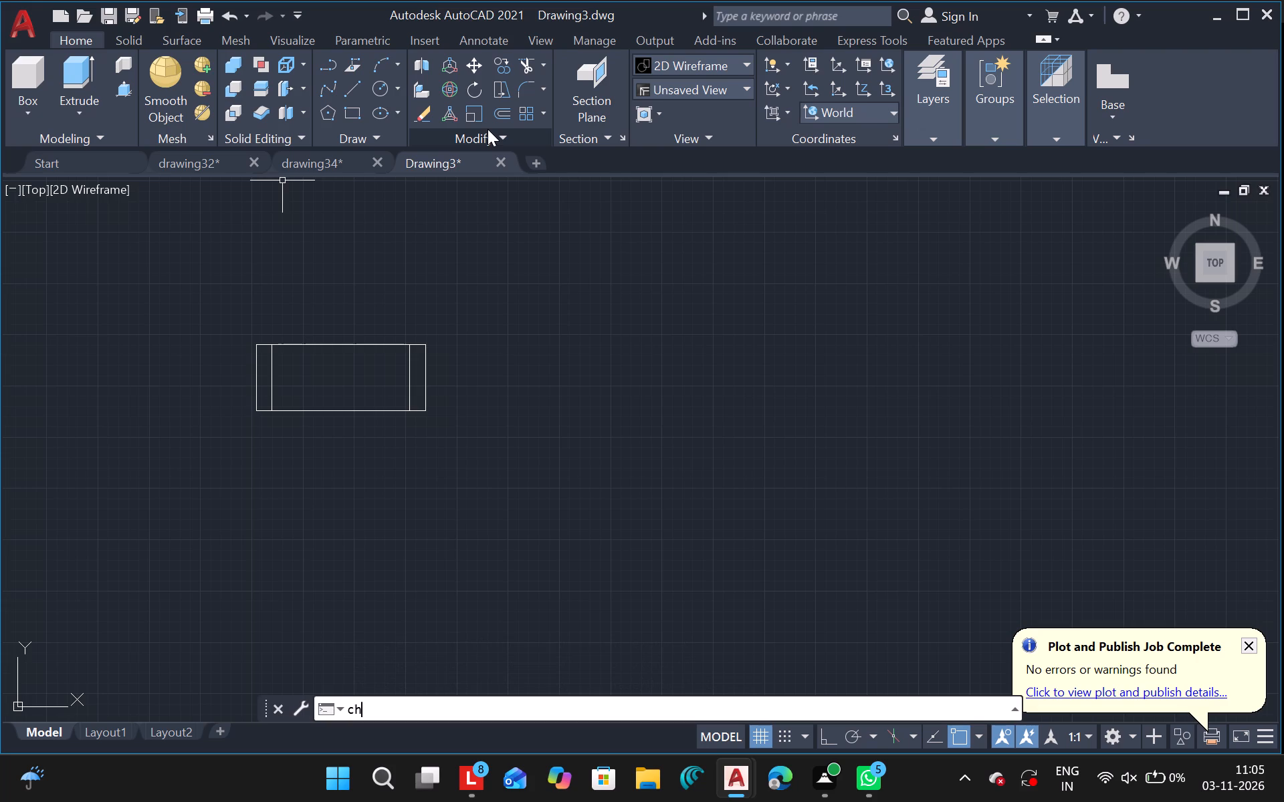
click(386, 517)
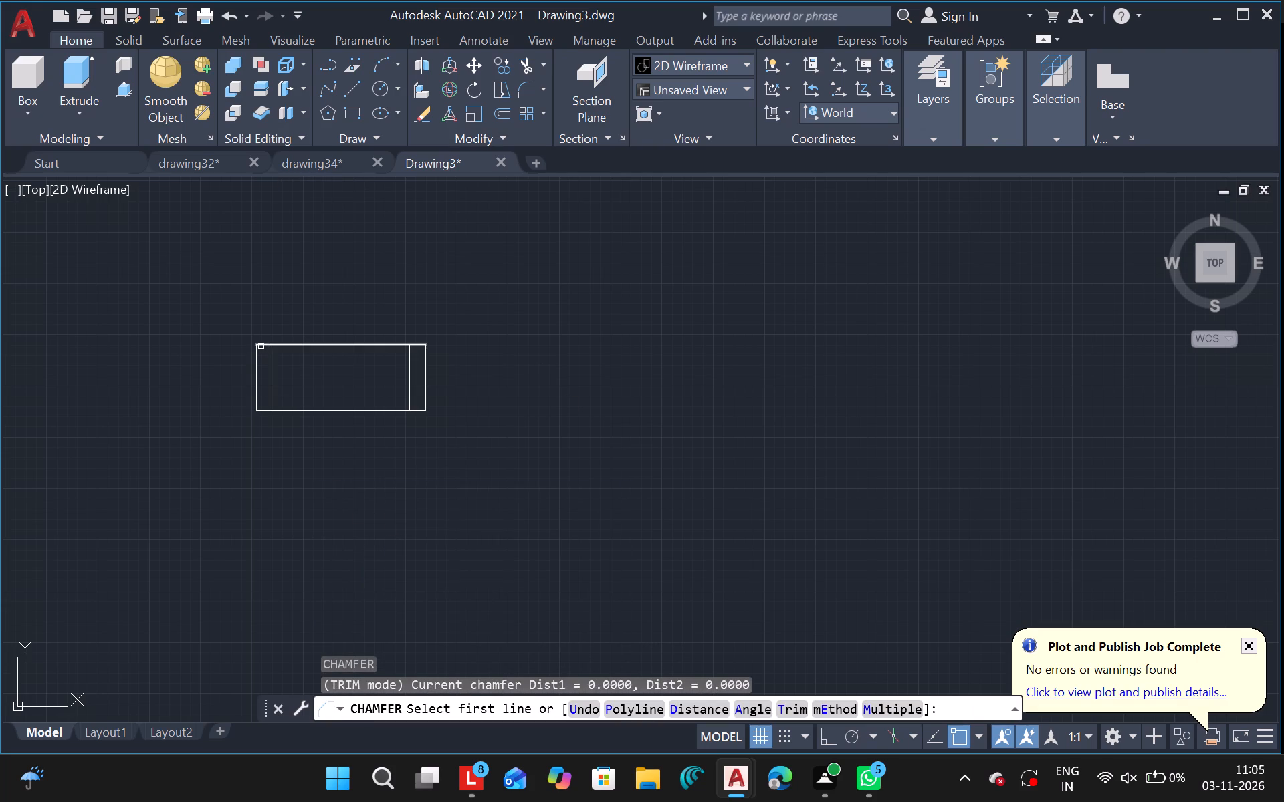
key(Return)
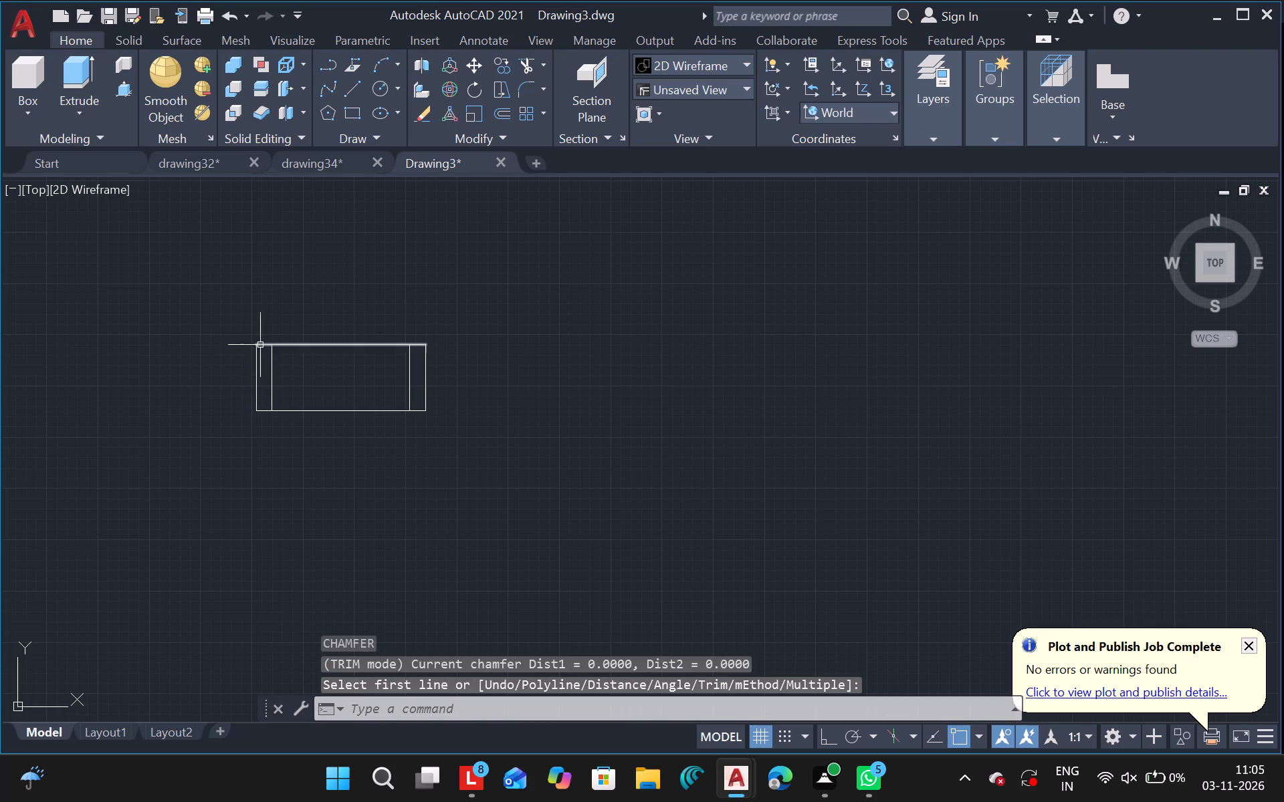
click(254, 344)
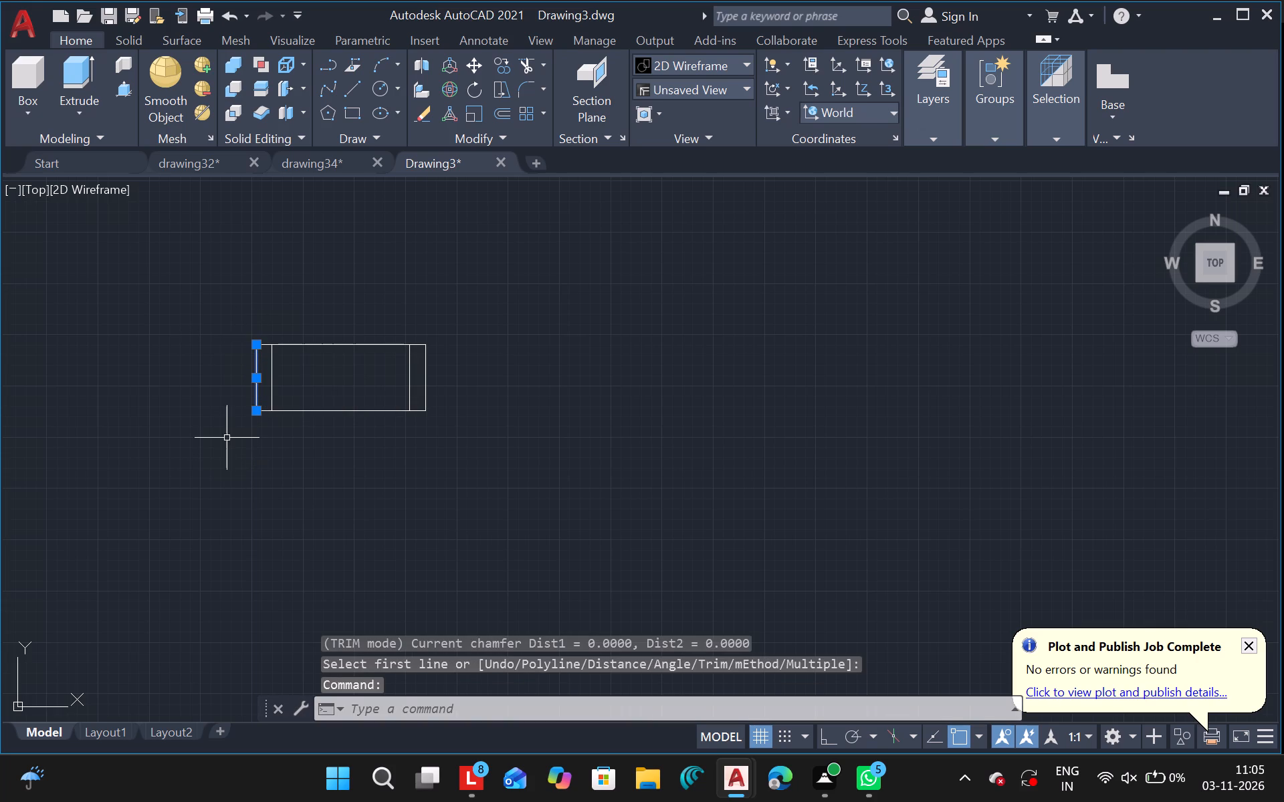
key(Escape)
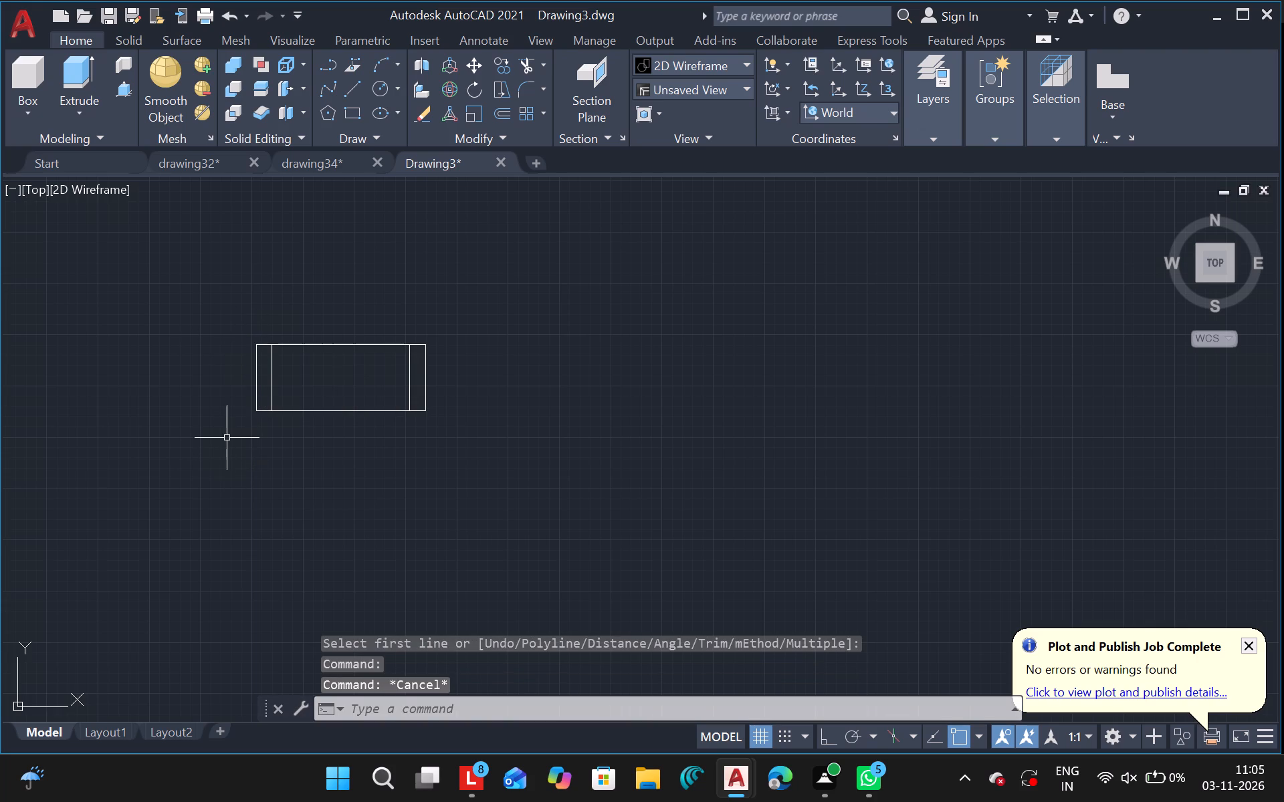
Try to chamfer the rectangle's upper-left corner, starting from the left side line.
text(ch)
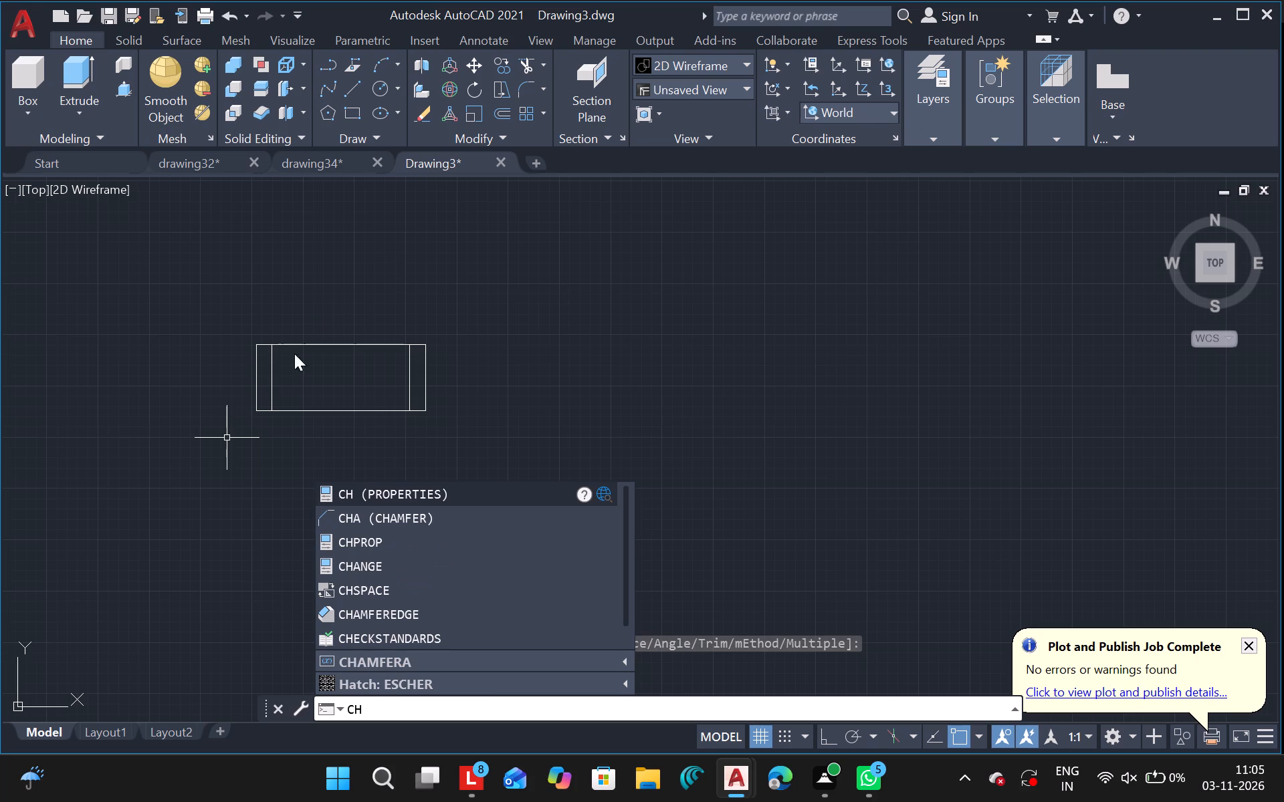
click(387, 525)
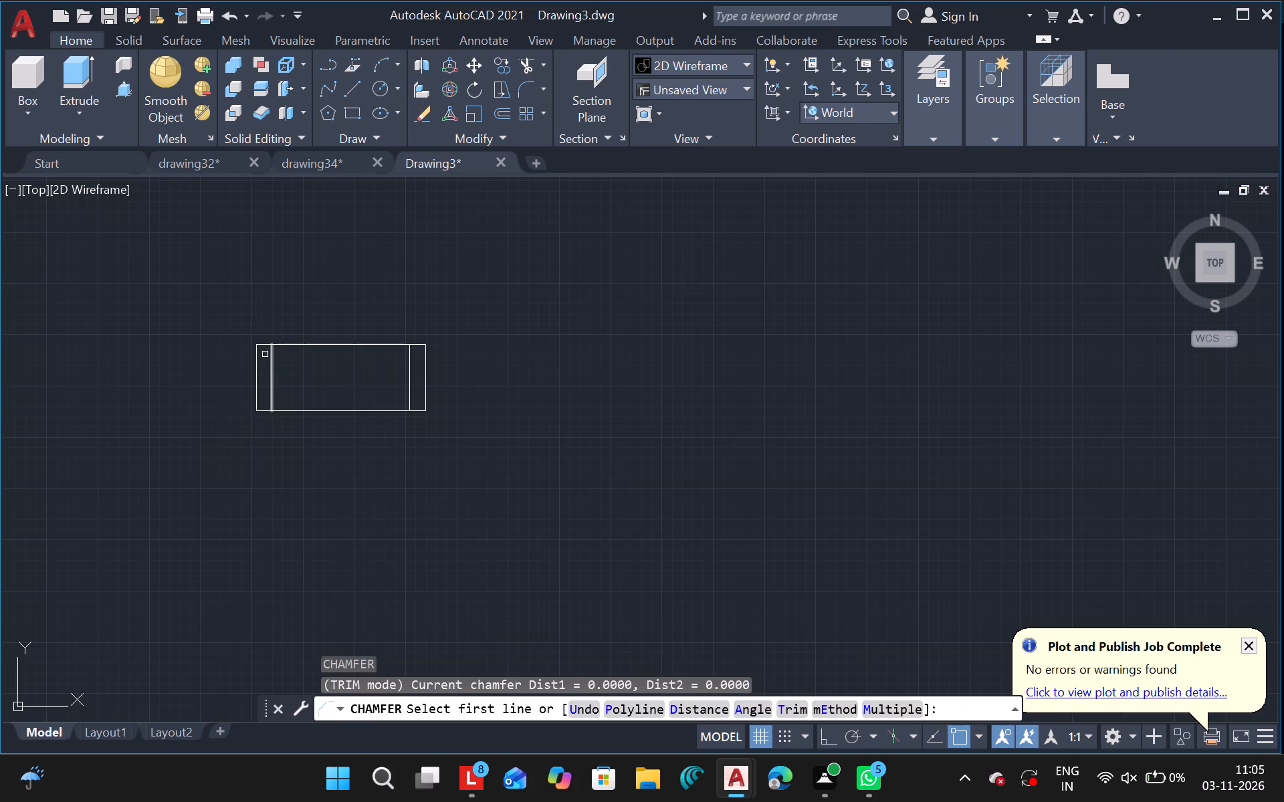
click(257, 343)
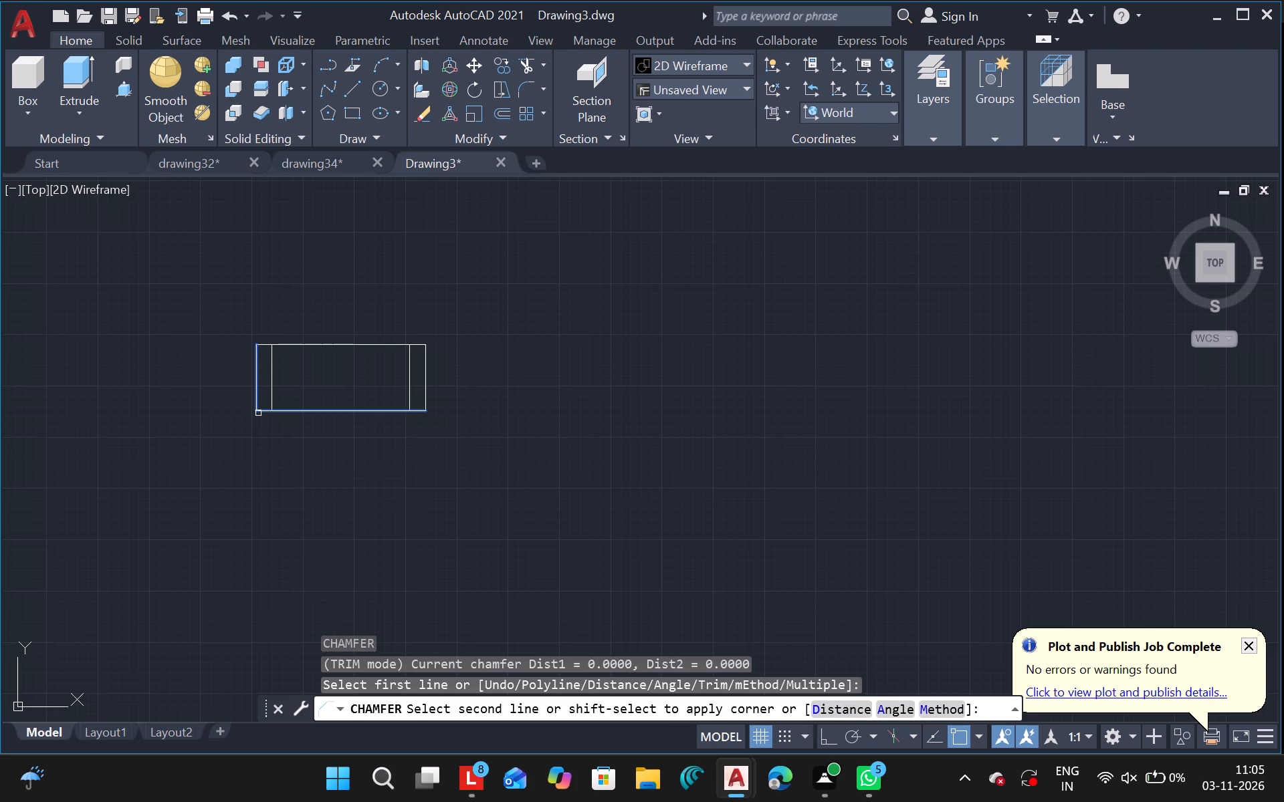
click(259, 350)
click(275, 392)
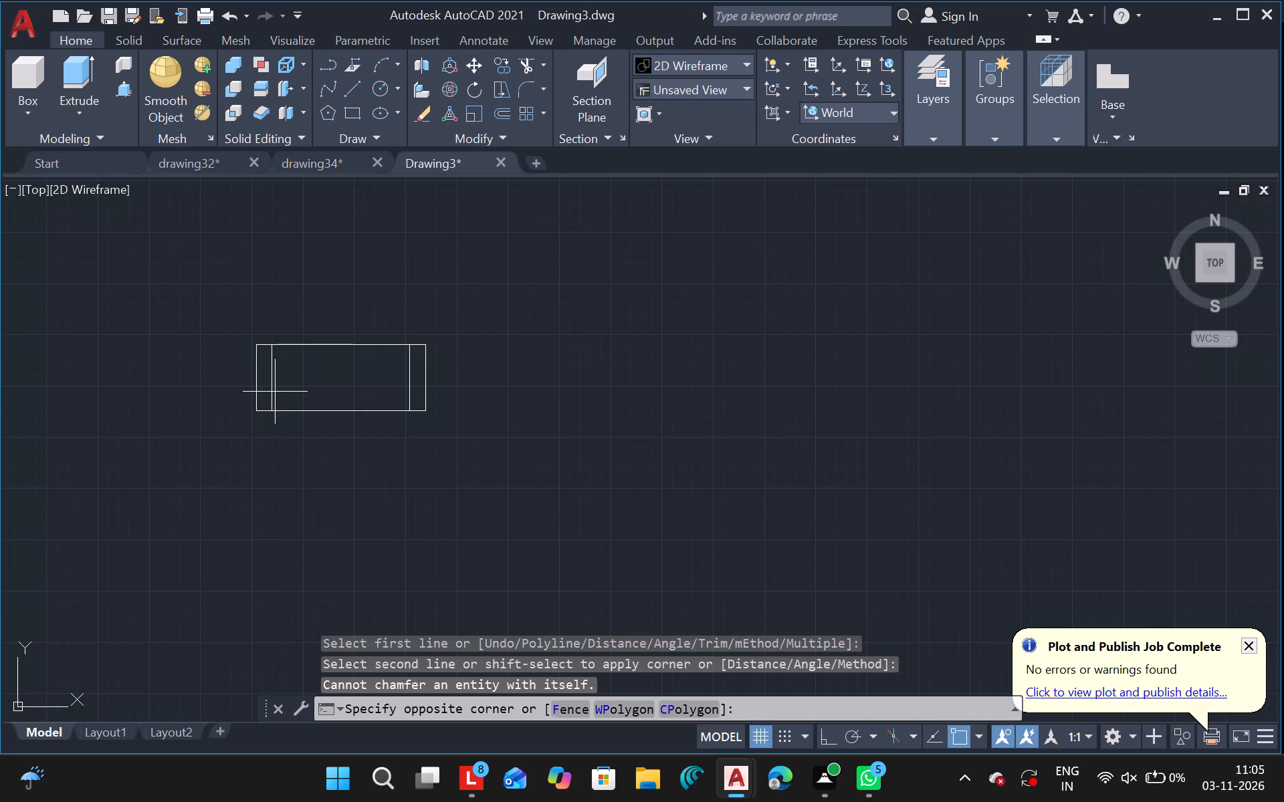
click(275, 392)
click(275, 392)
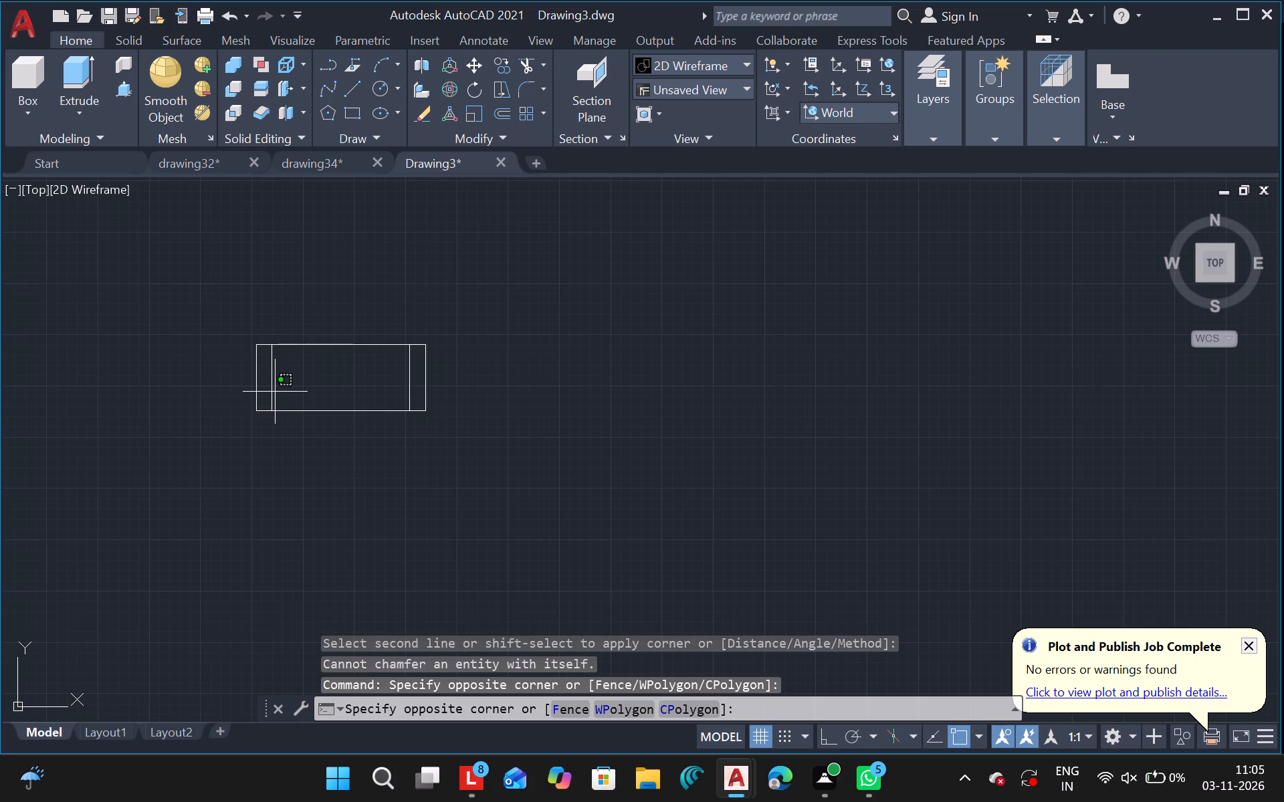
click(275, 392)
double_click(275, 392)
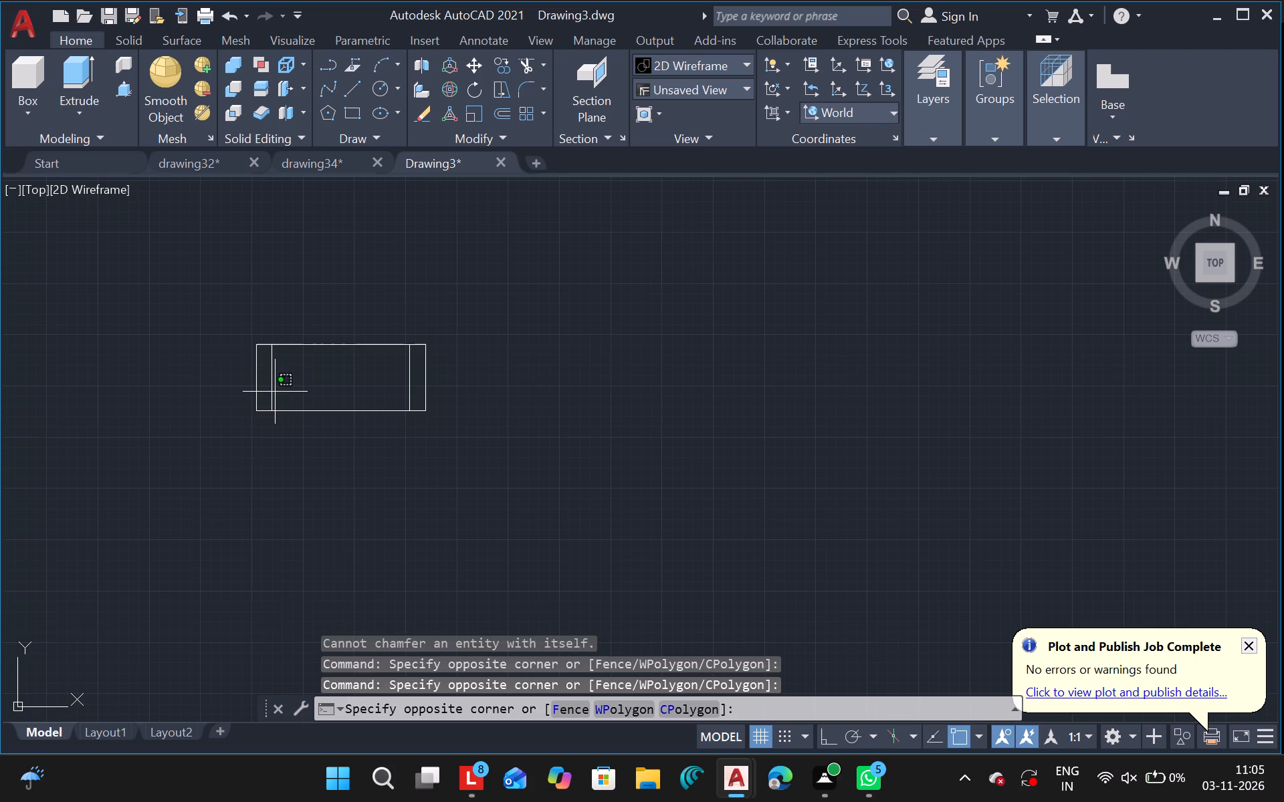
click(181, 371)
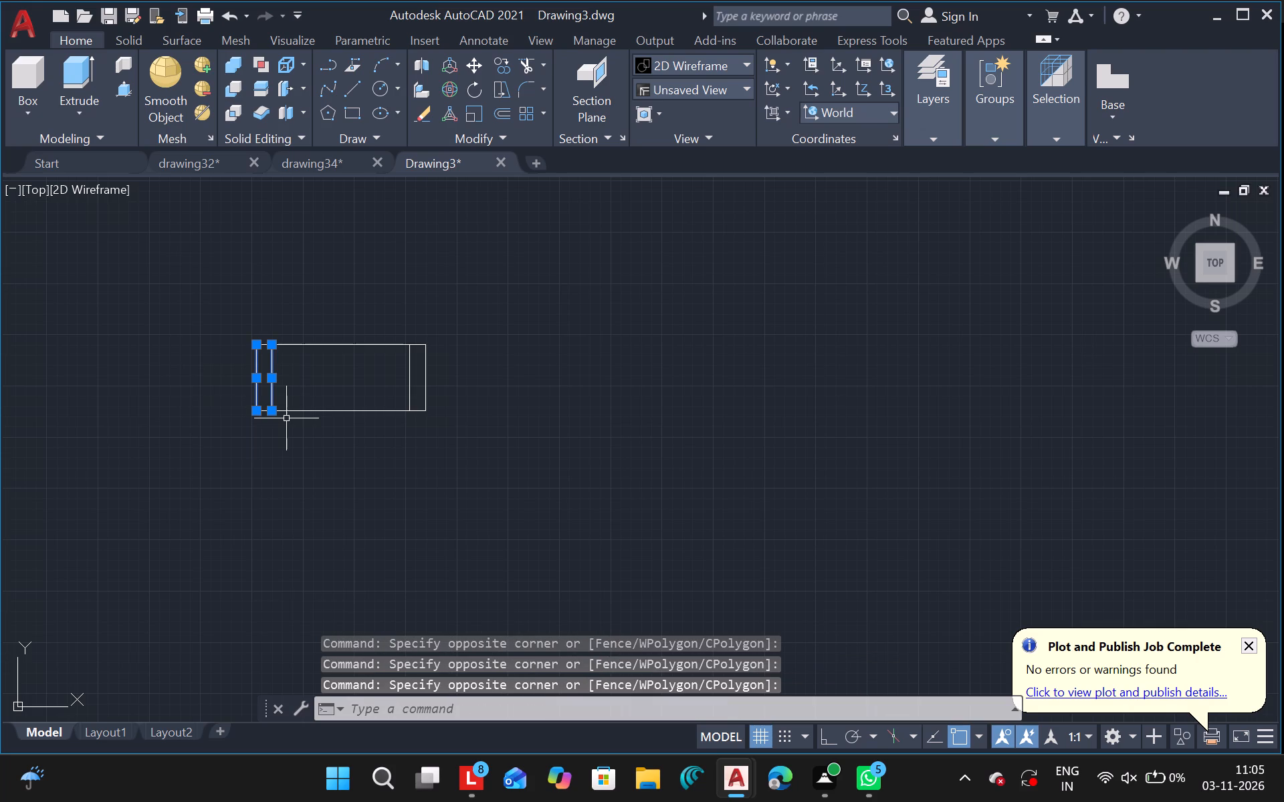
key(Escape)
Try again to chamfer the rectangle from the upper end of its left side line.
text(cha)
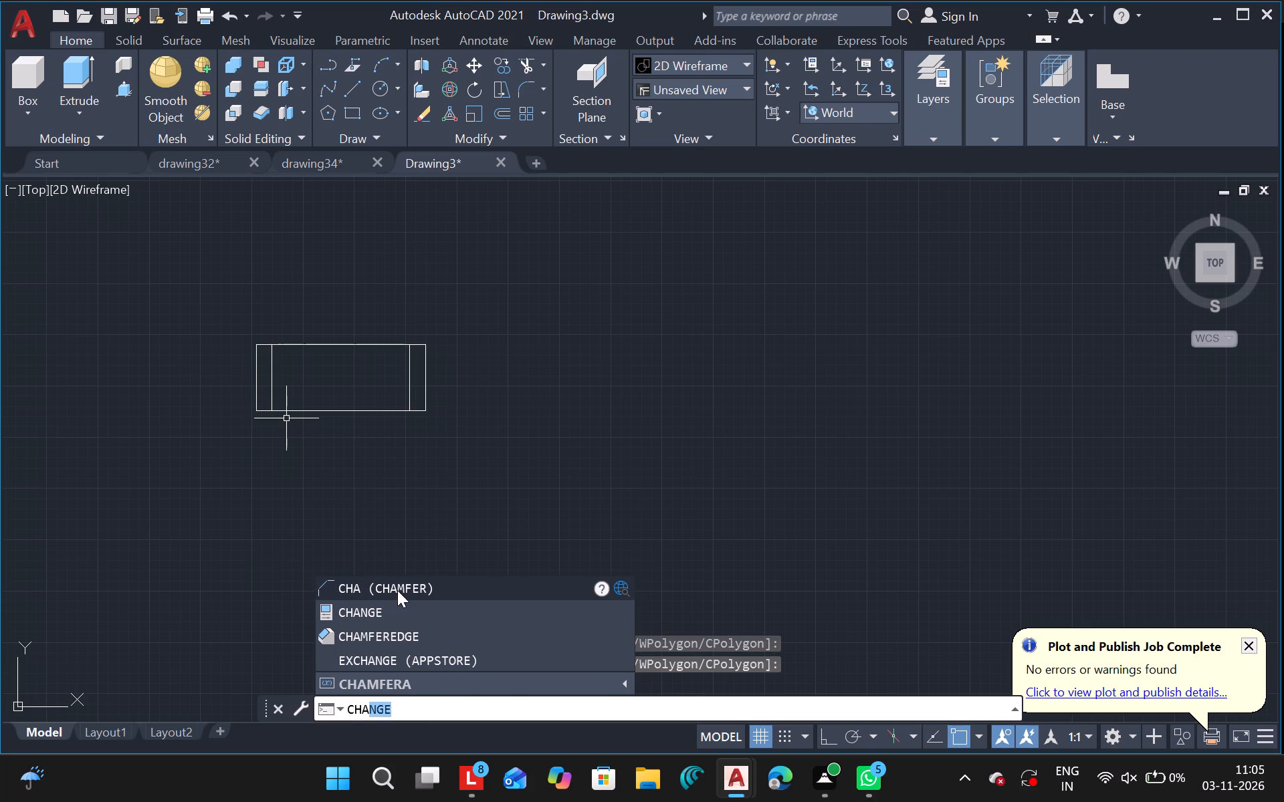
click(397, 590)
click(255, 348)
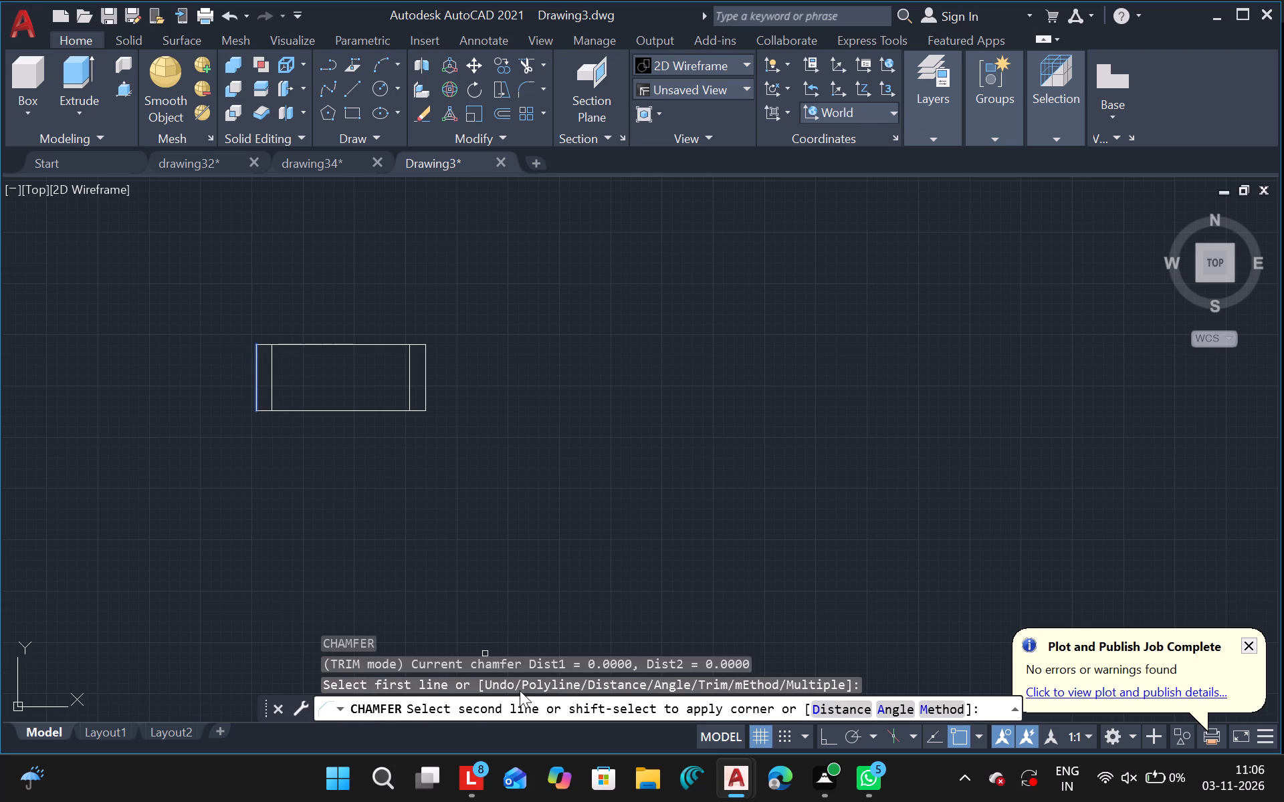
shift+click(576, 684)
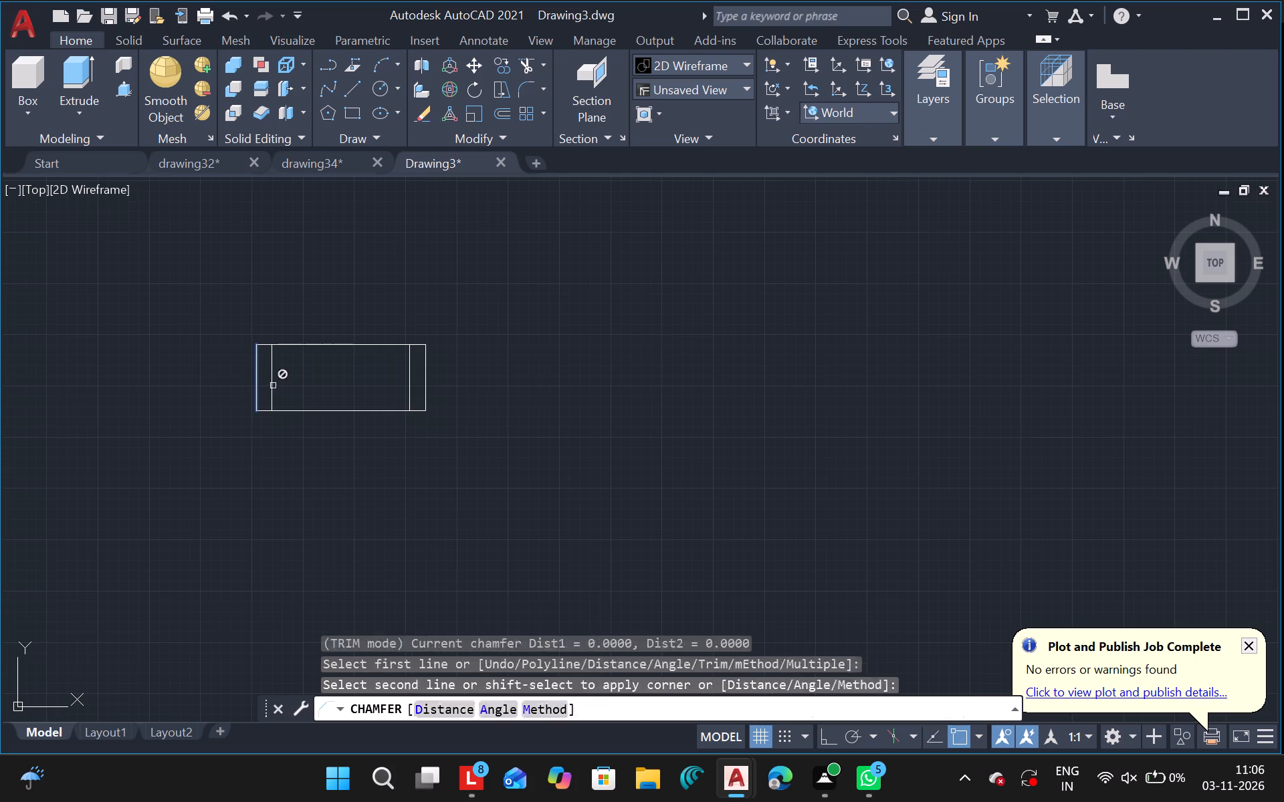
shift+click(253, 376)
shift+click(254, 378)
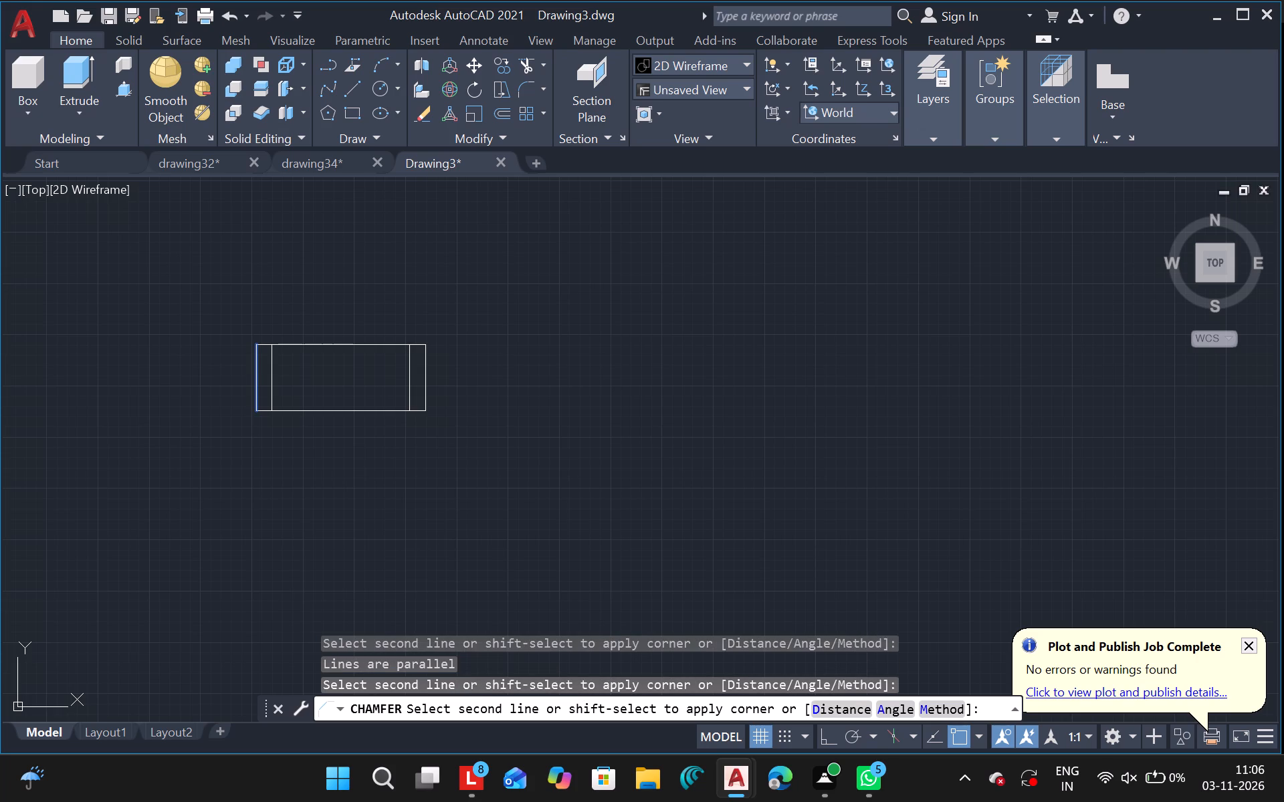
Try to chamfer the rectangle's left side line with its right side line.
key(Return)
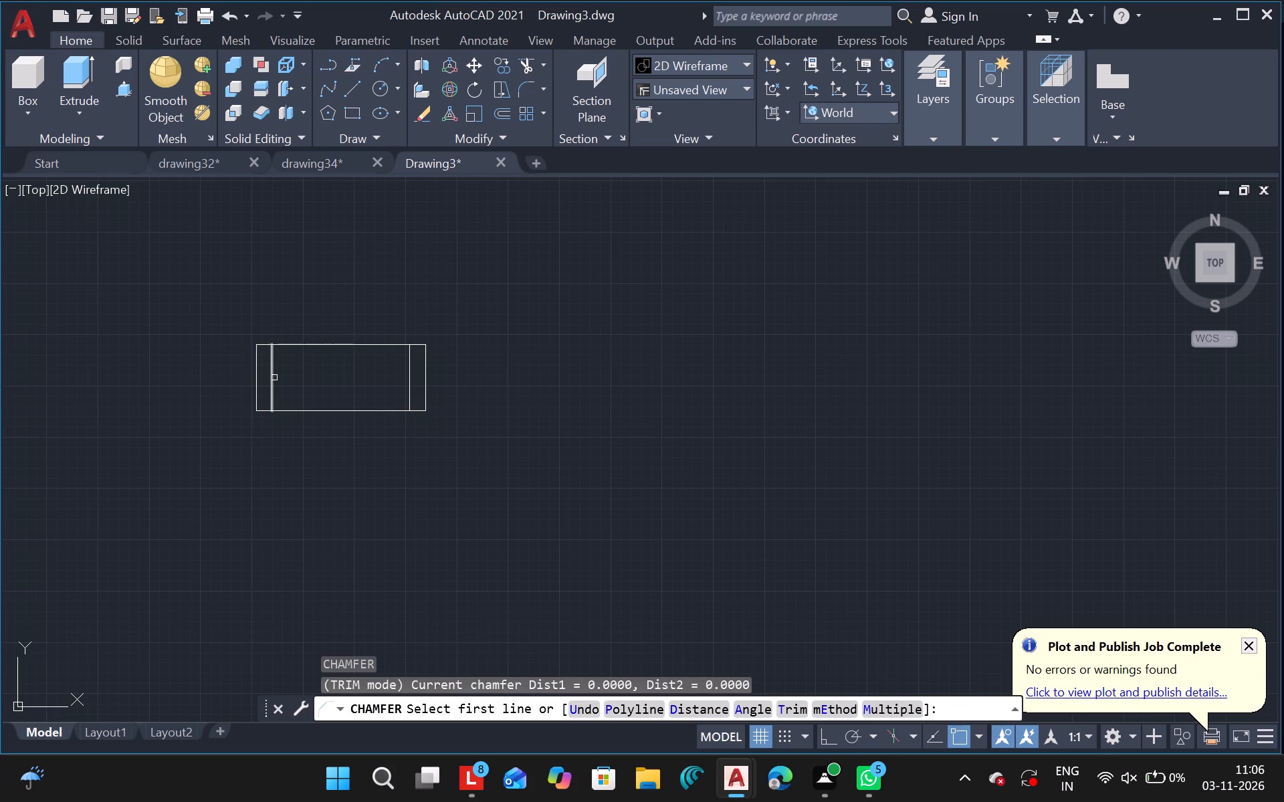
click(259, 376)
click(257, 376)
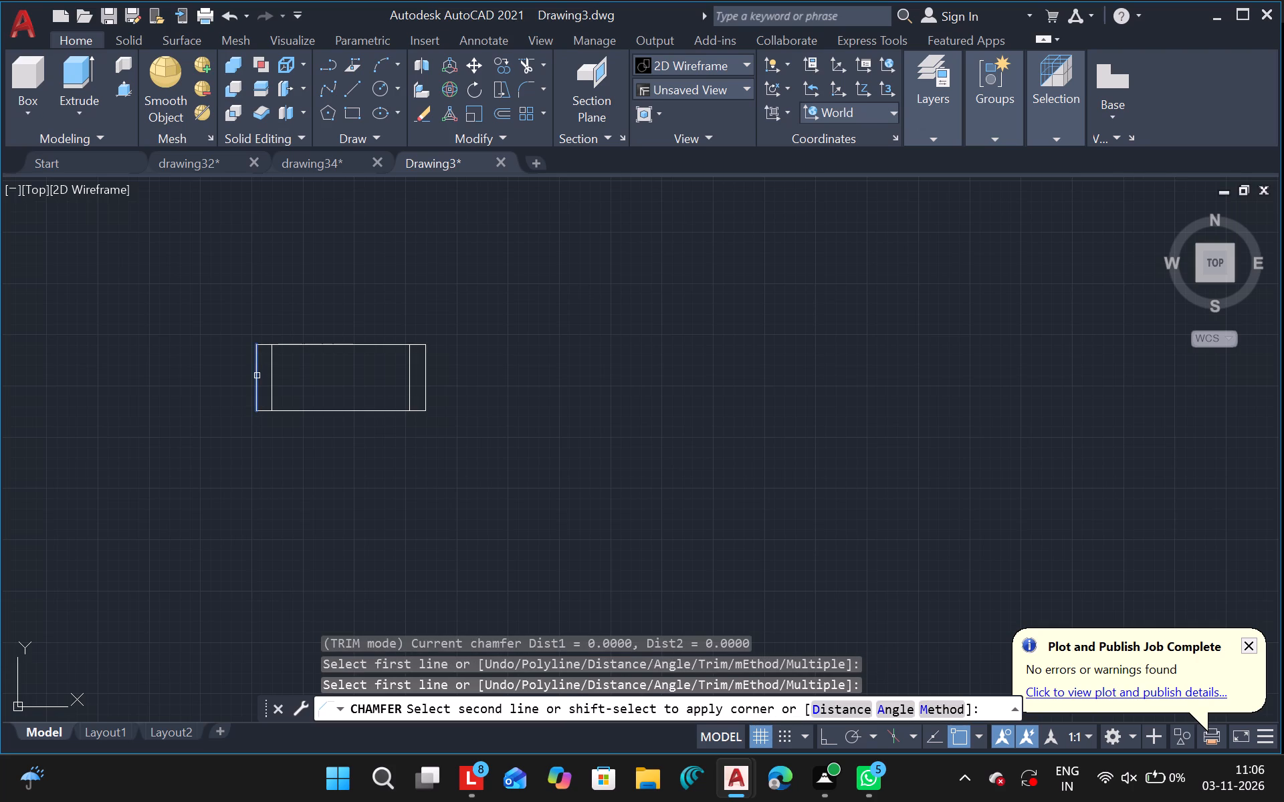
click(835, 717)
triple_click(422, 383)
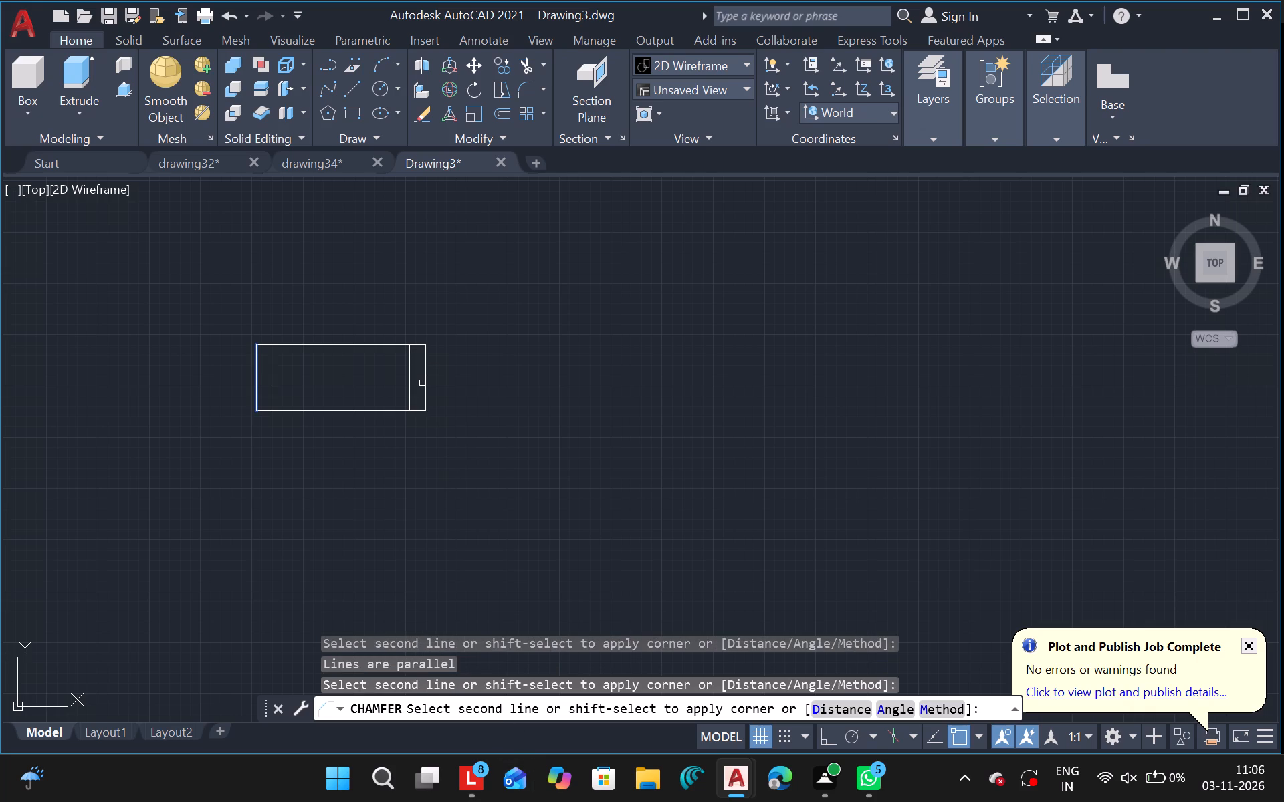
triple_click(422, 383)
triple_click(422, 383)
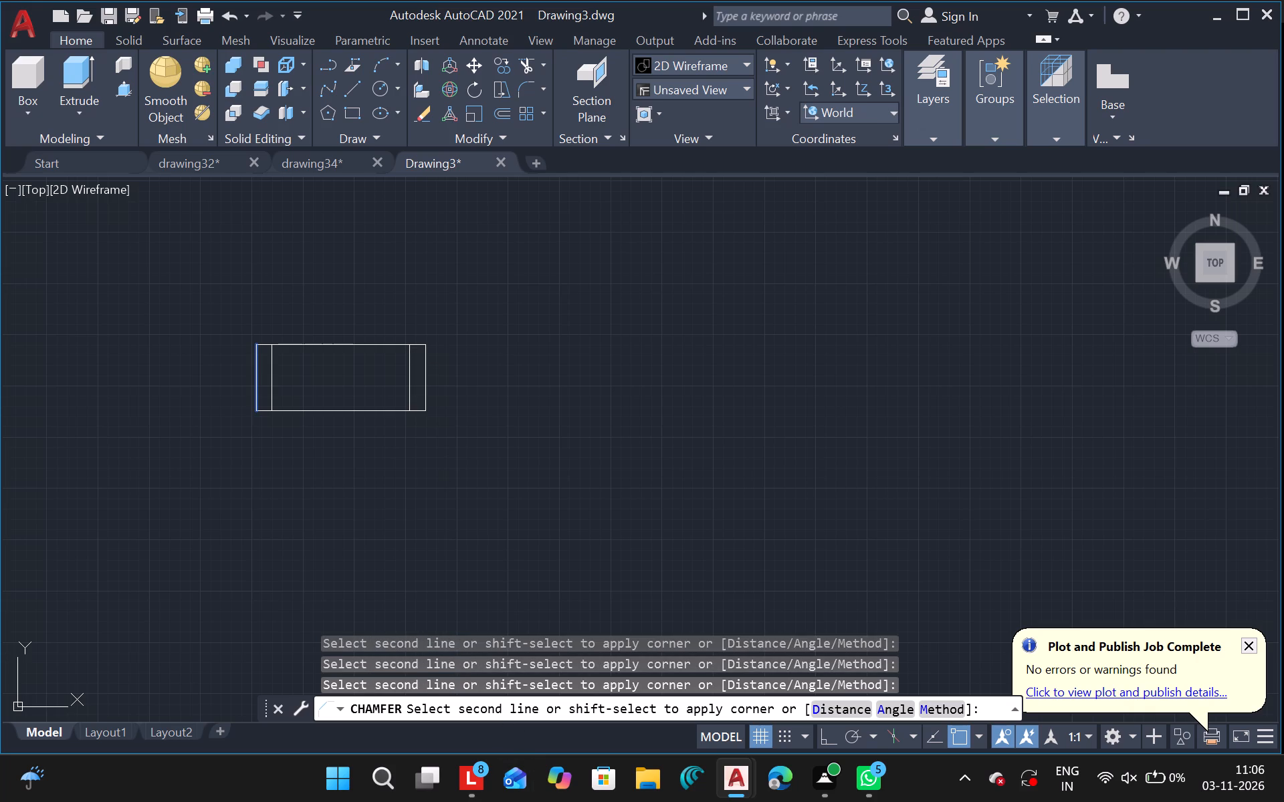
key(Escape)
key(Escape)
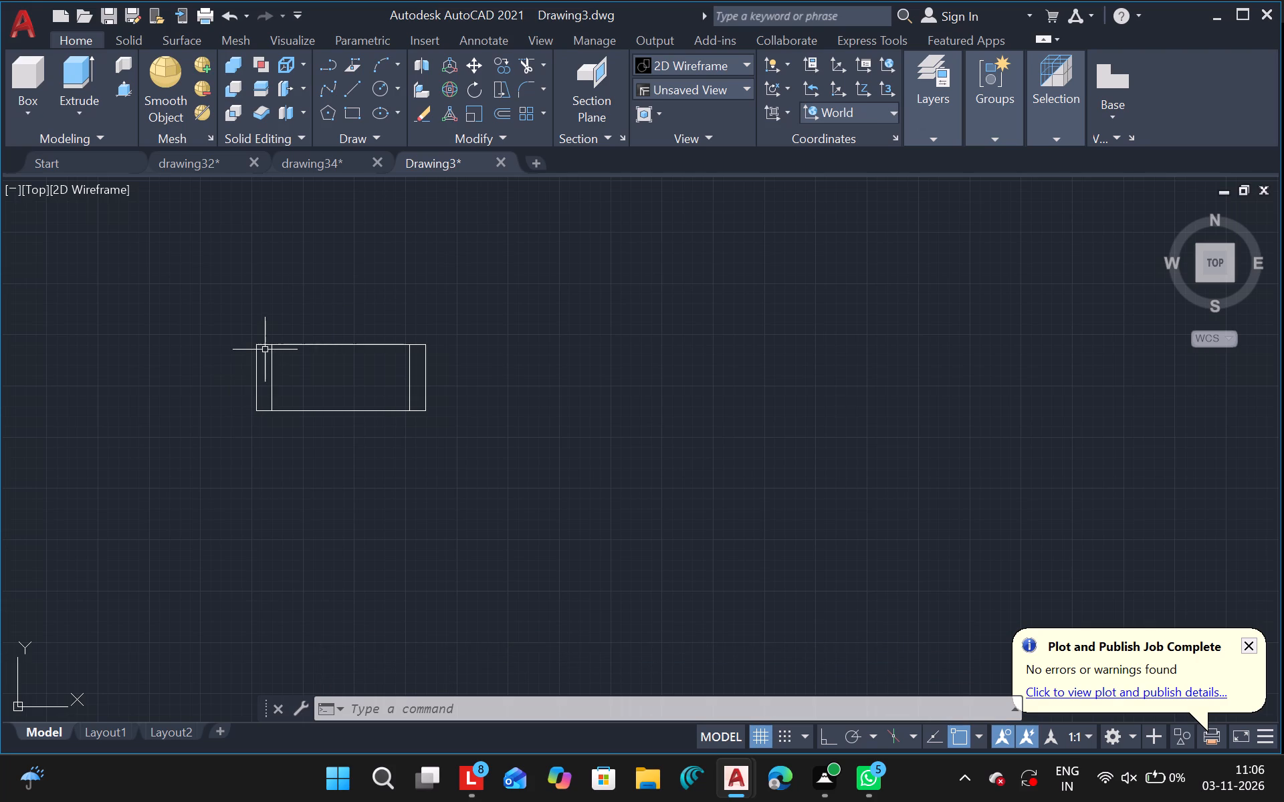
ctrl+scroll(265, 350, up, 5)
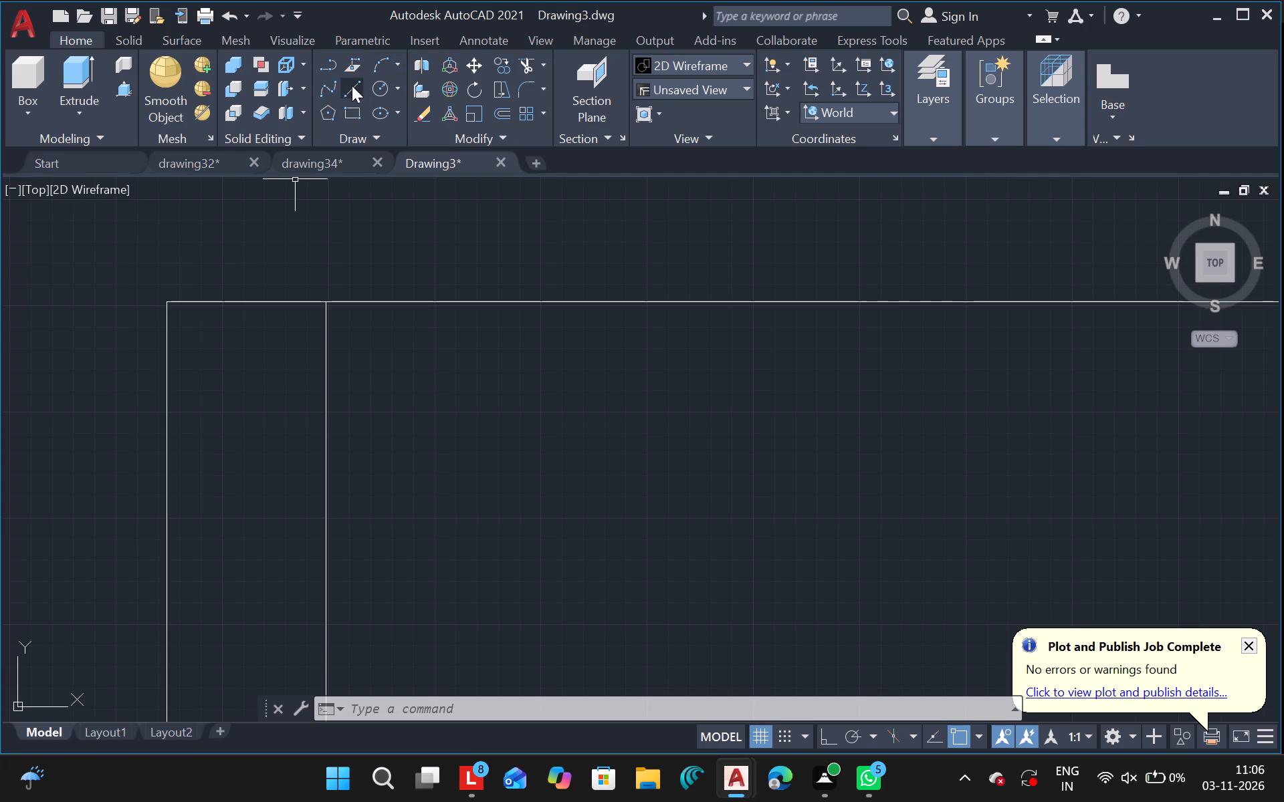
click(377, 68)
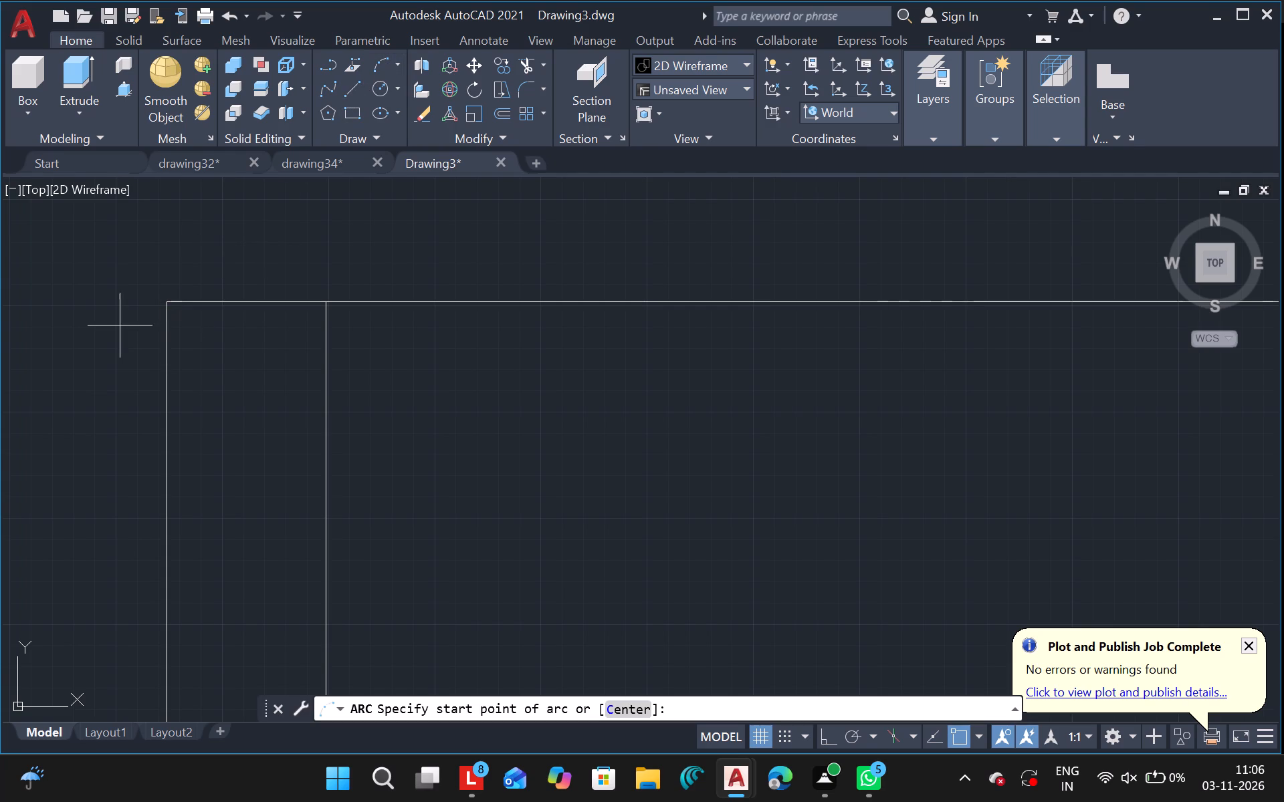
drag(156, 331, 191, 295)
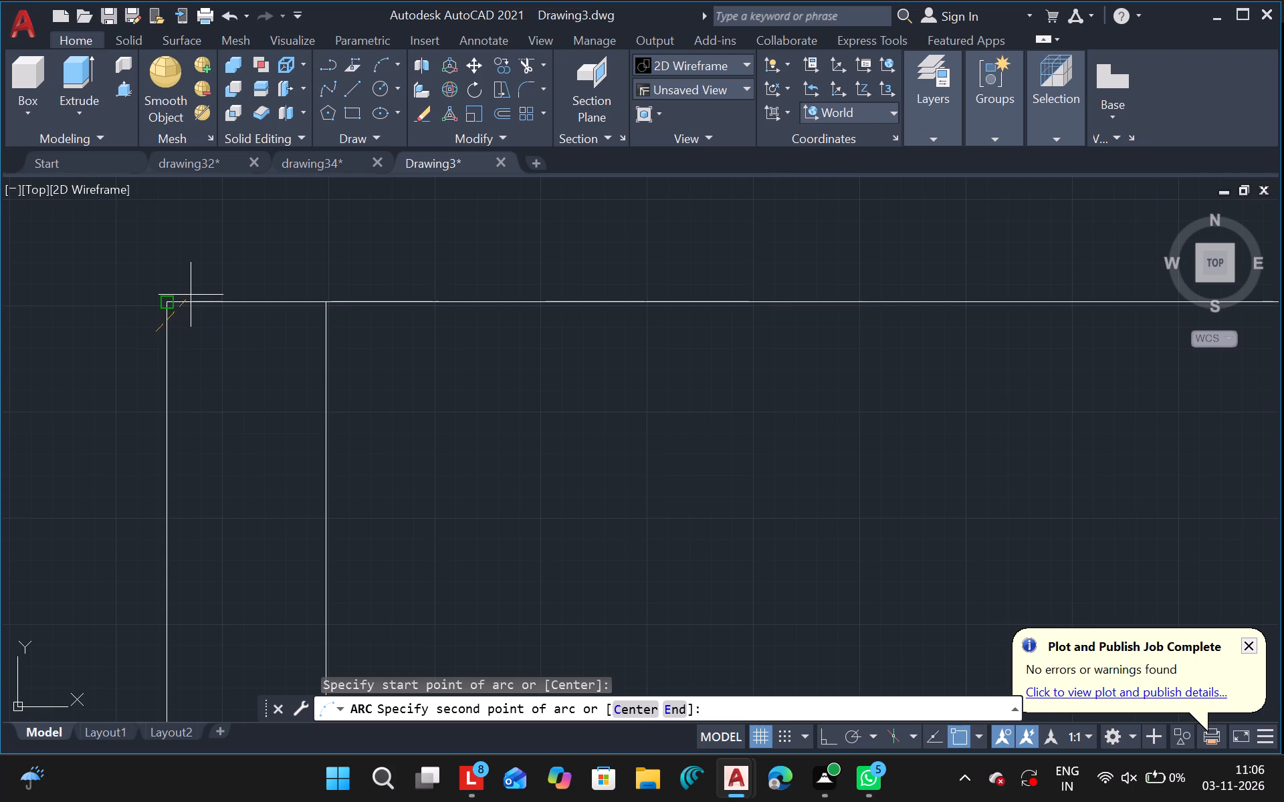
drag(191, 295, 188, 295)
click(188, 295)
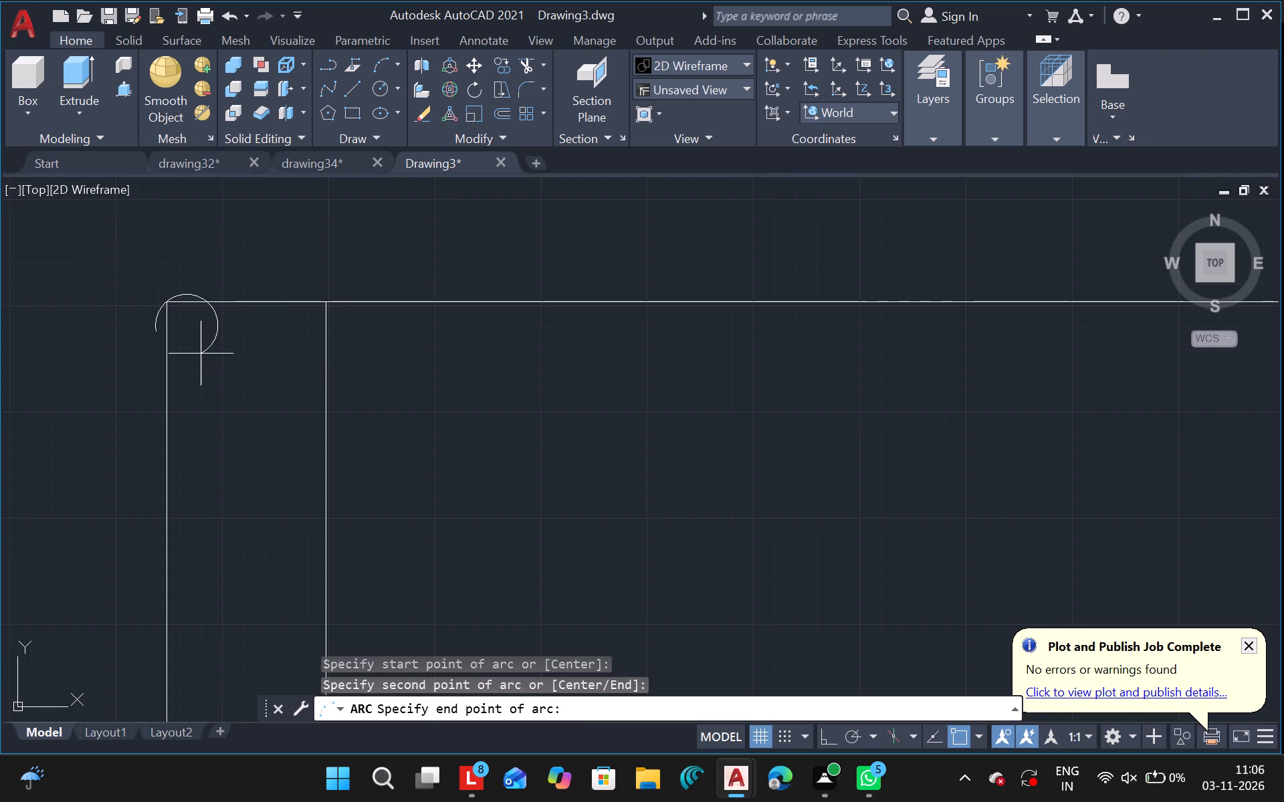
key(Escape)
Draw a diagonal line across the rectangle's upper-left corner, with both ends extending slightly past the left side and top line.
click(346, 98)
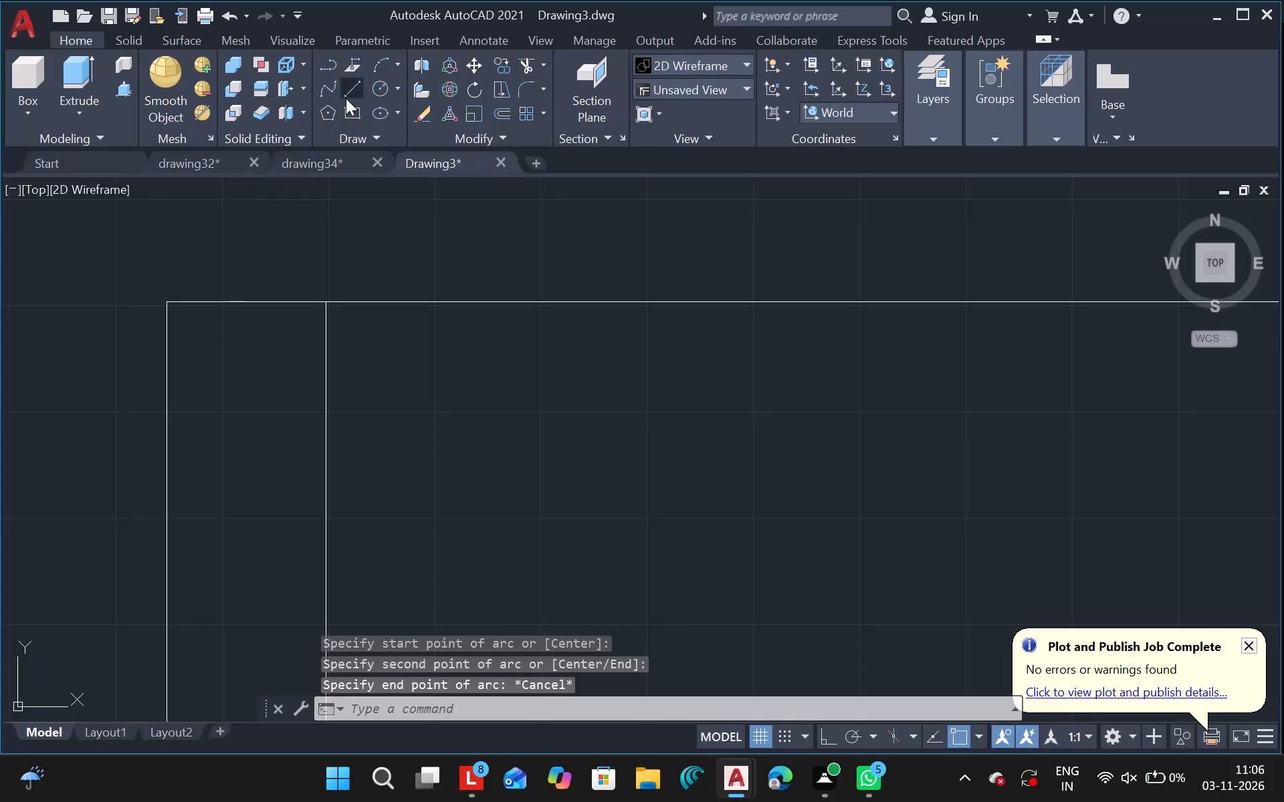
drag(153, 341, 193, 297)
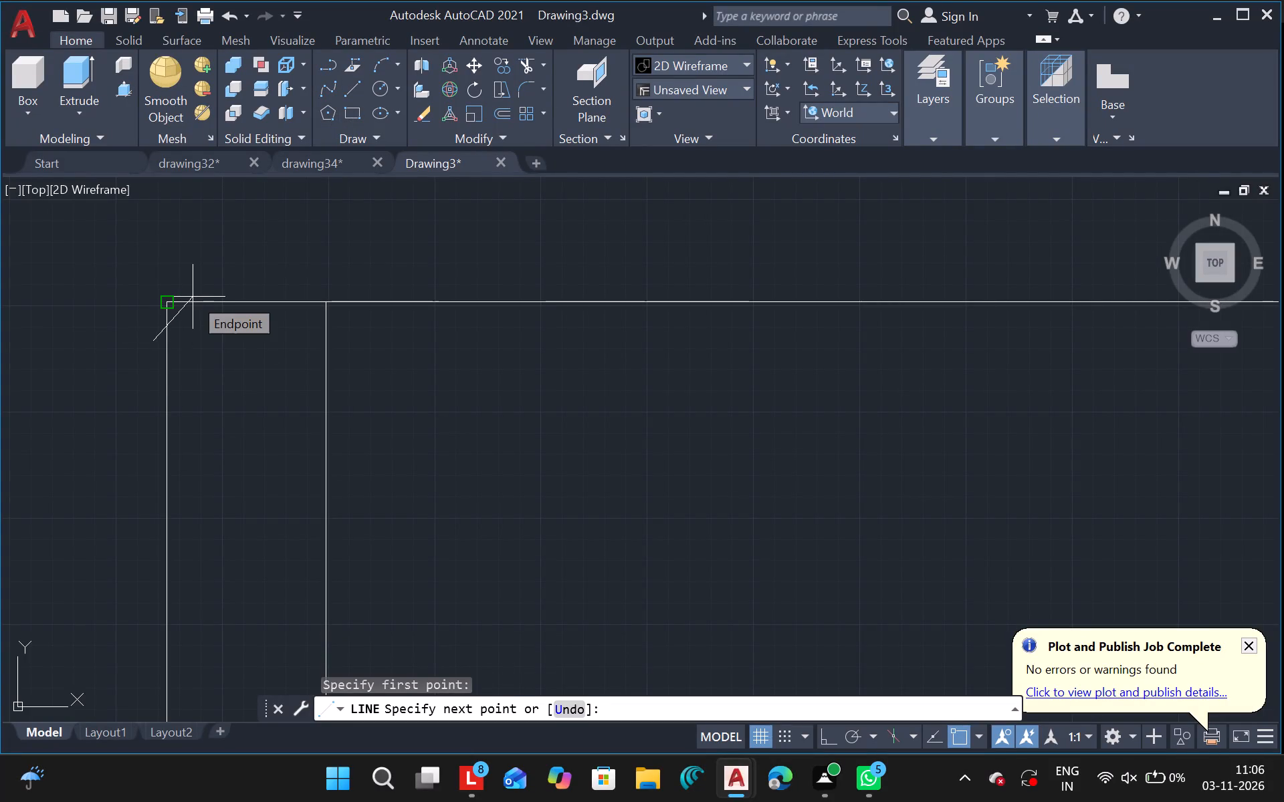
drag(193, 297, 192, 295)
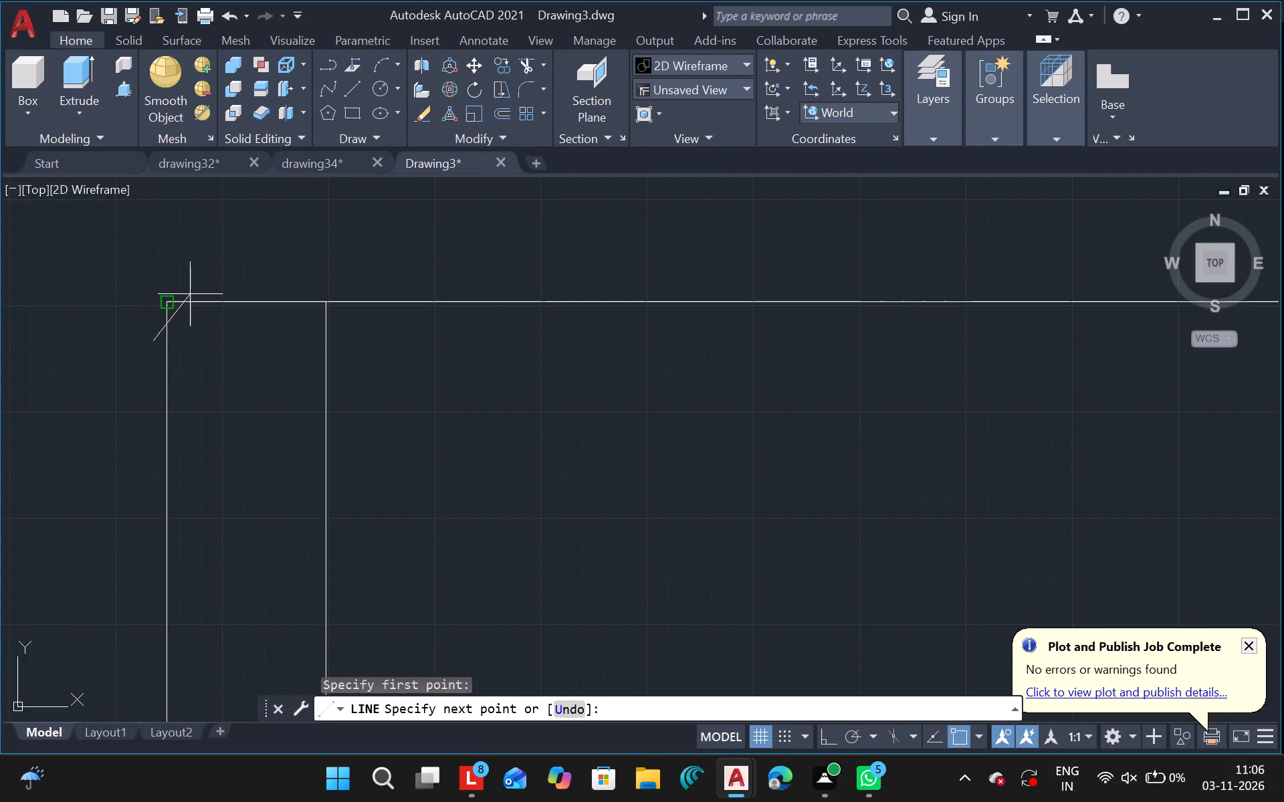
click(191, 294)
key(ctrl+z)
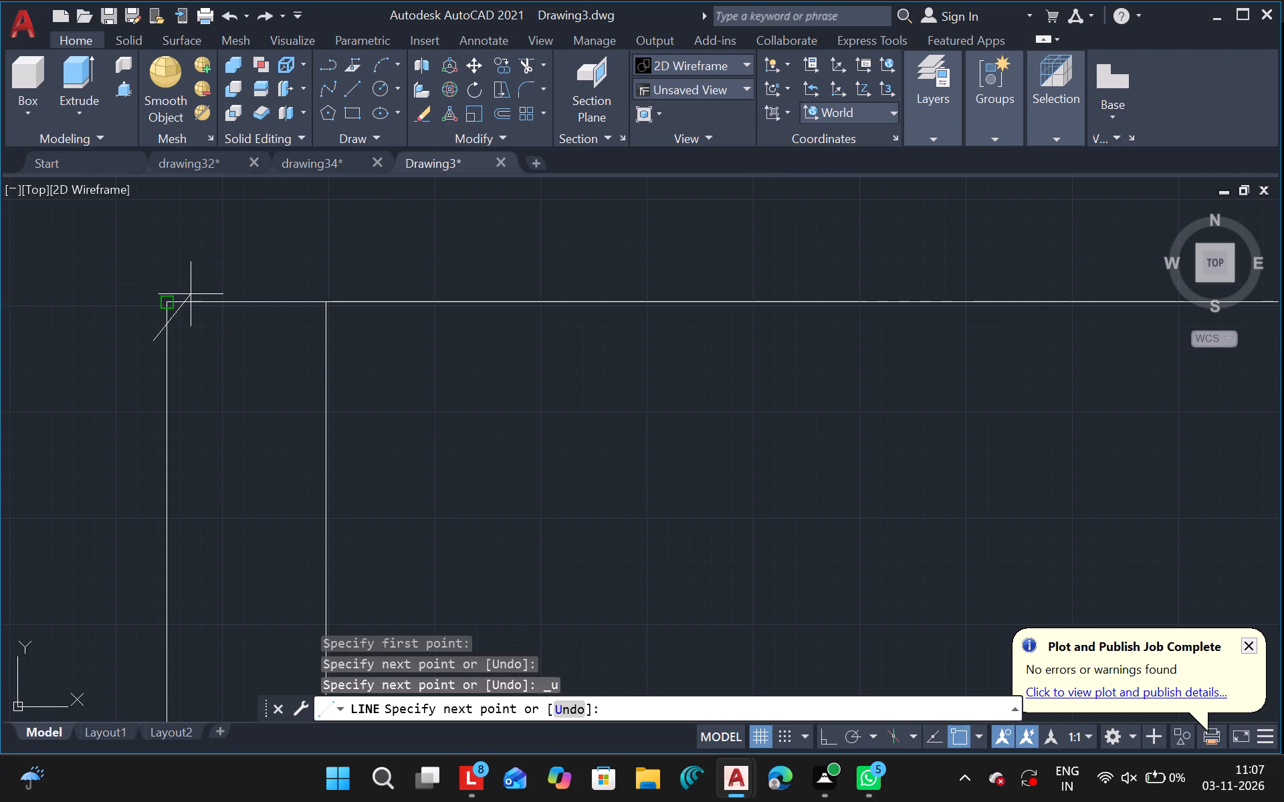
click(204, 293)
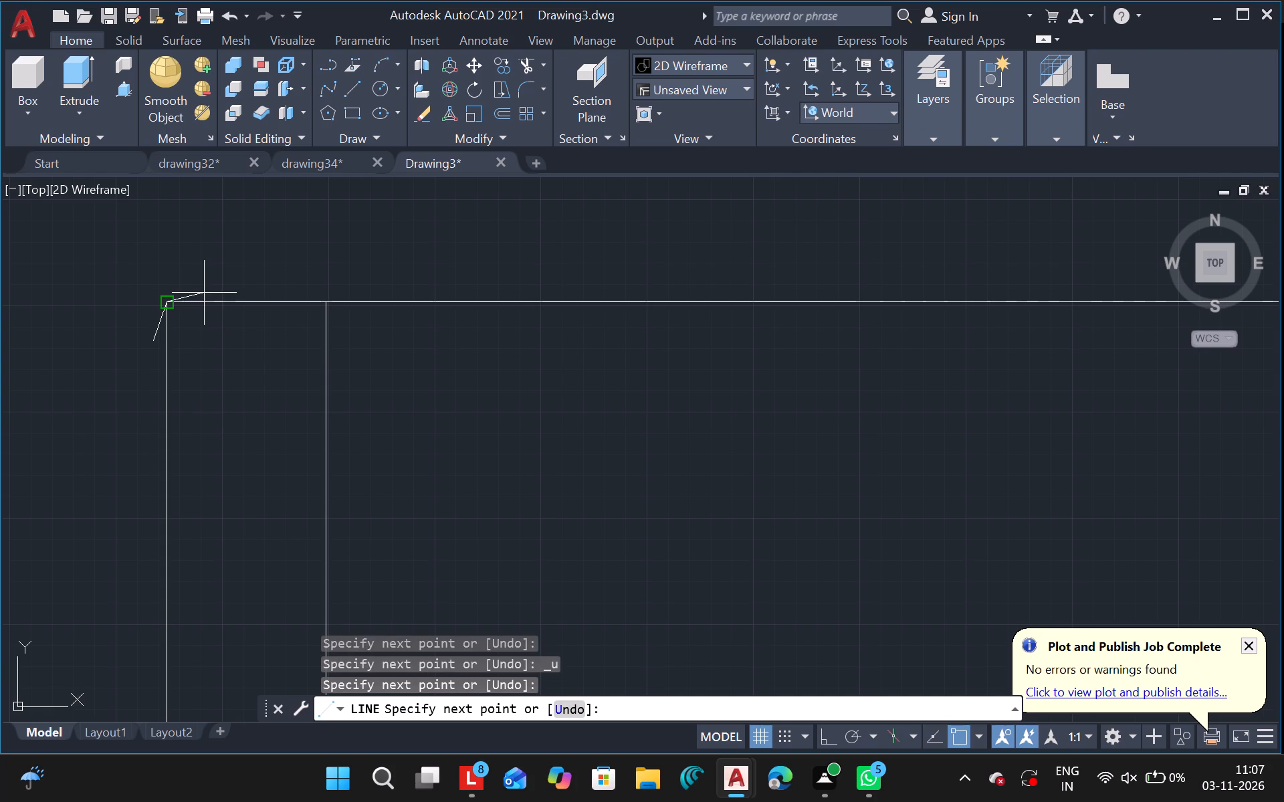
key(ctrl+z)
click(204, 292)
key(ctrl+z)
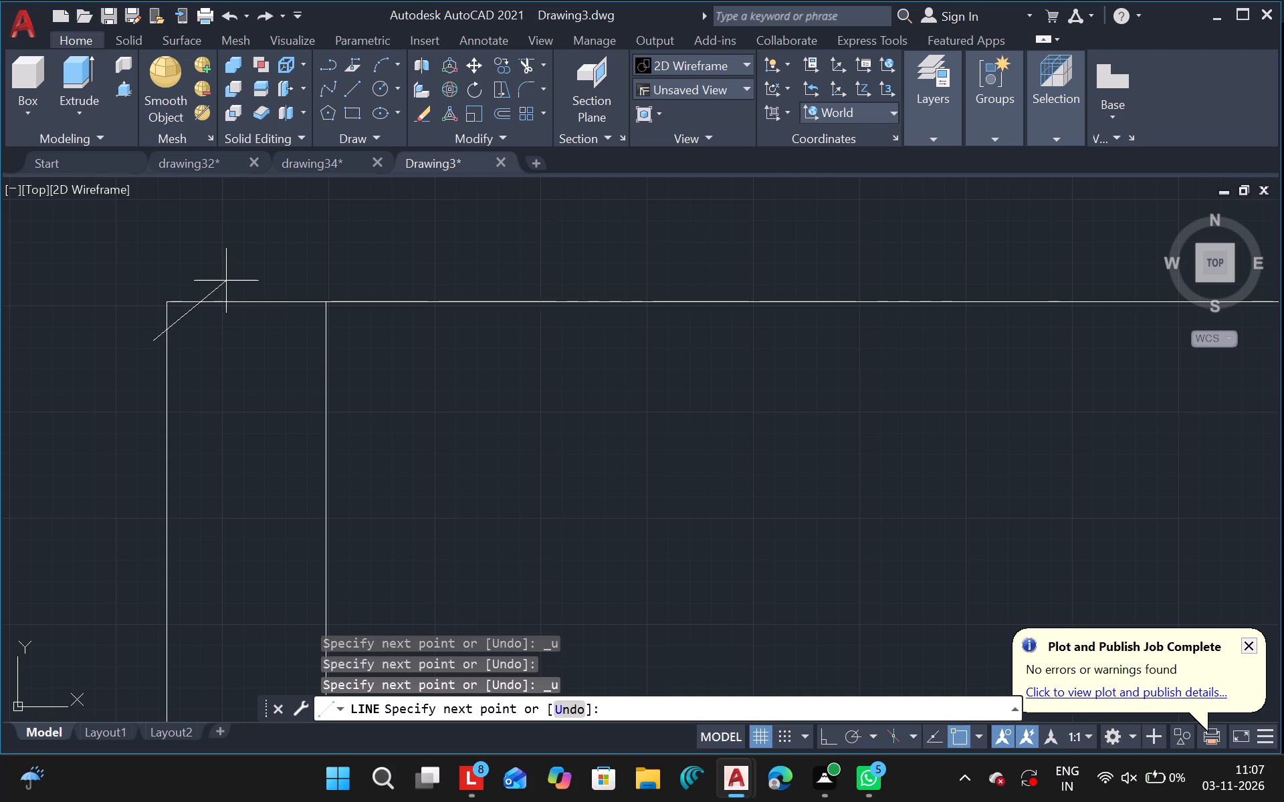
click(225, 275)
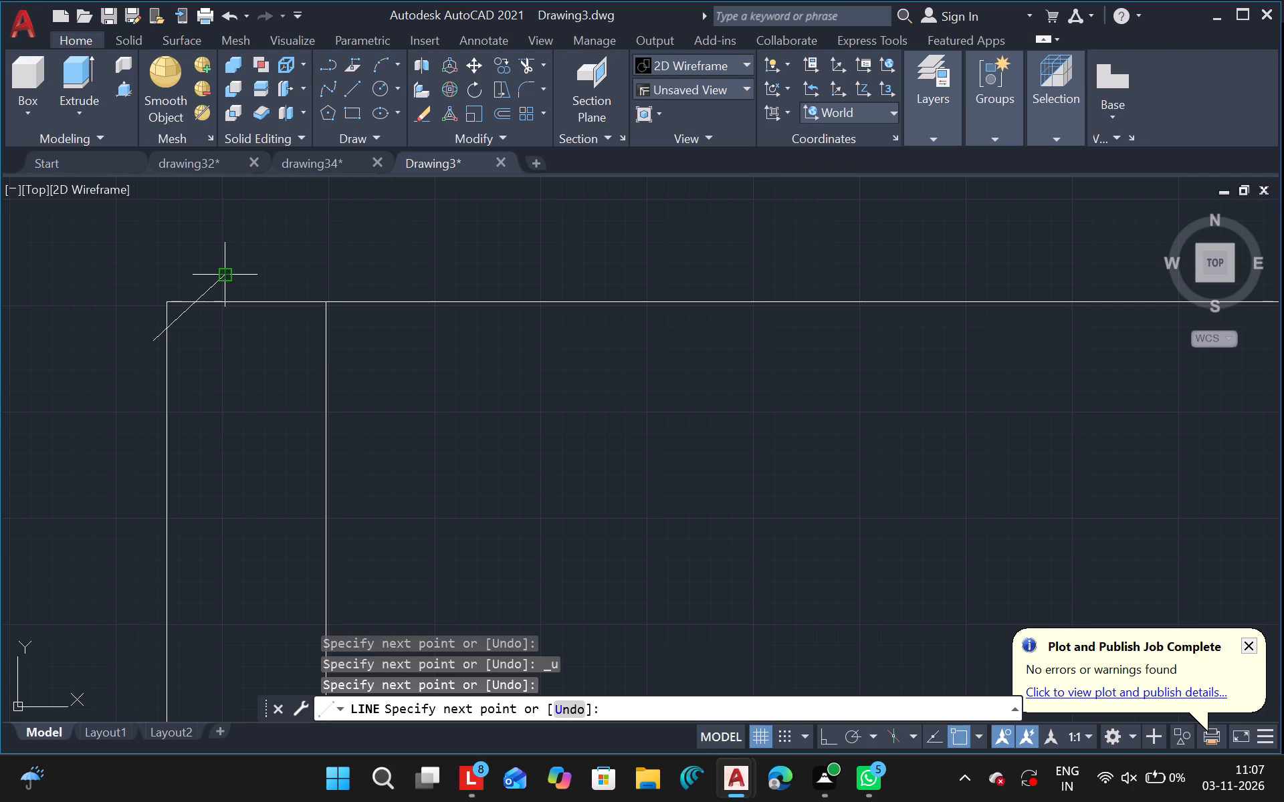
key(Escape)
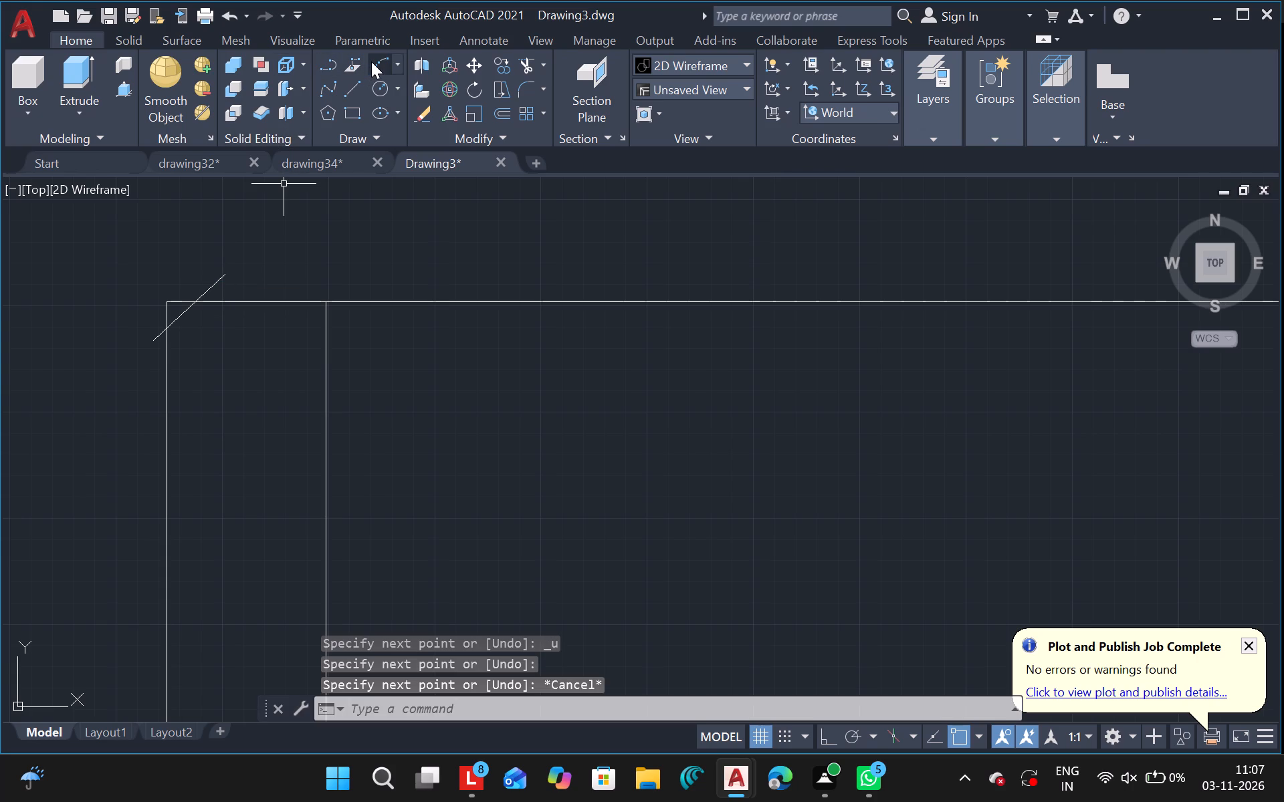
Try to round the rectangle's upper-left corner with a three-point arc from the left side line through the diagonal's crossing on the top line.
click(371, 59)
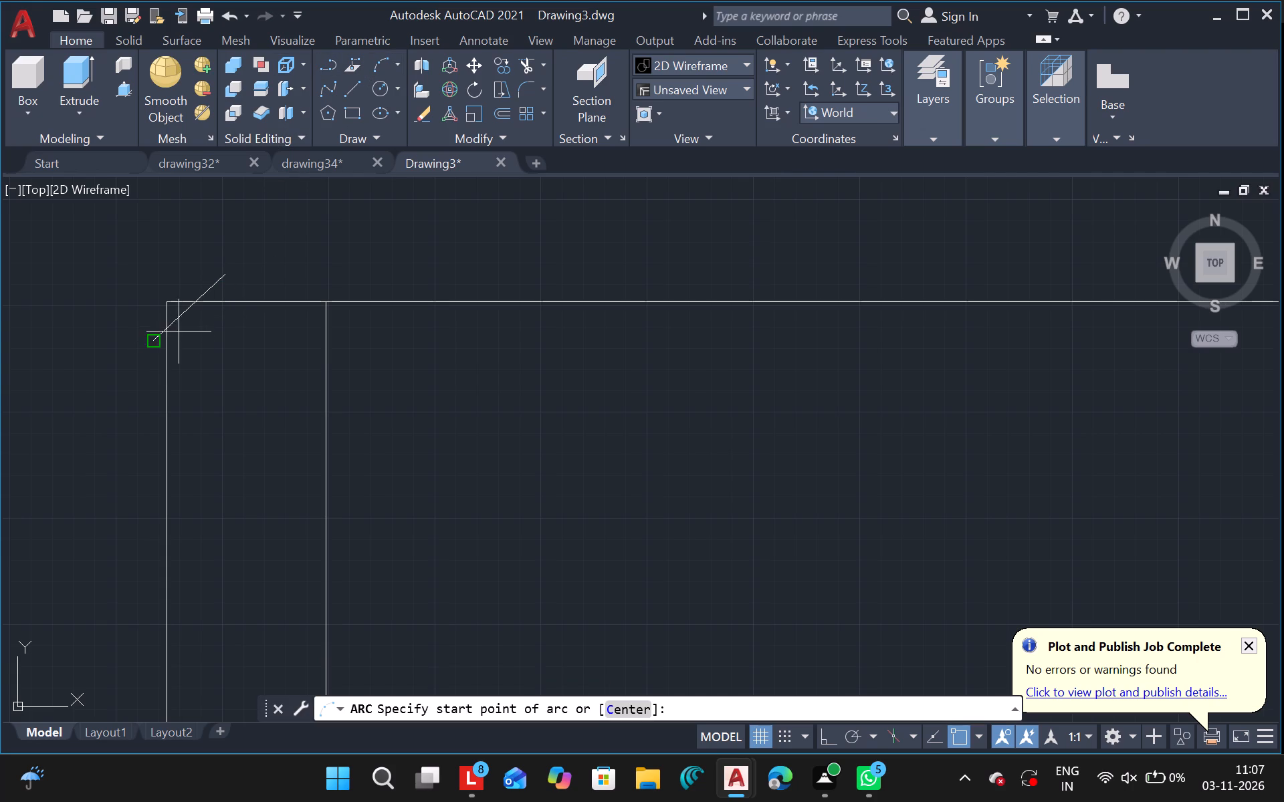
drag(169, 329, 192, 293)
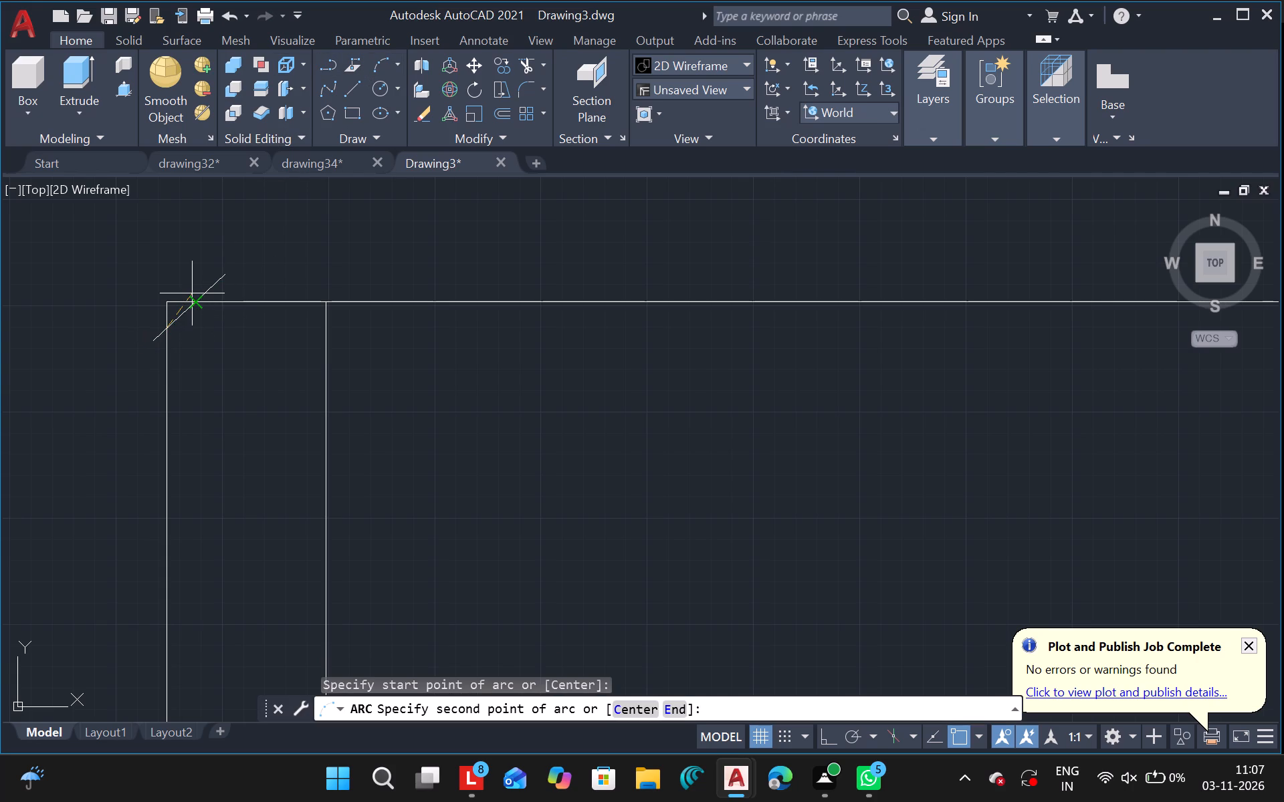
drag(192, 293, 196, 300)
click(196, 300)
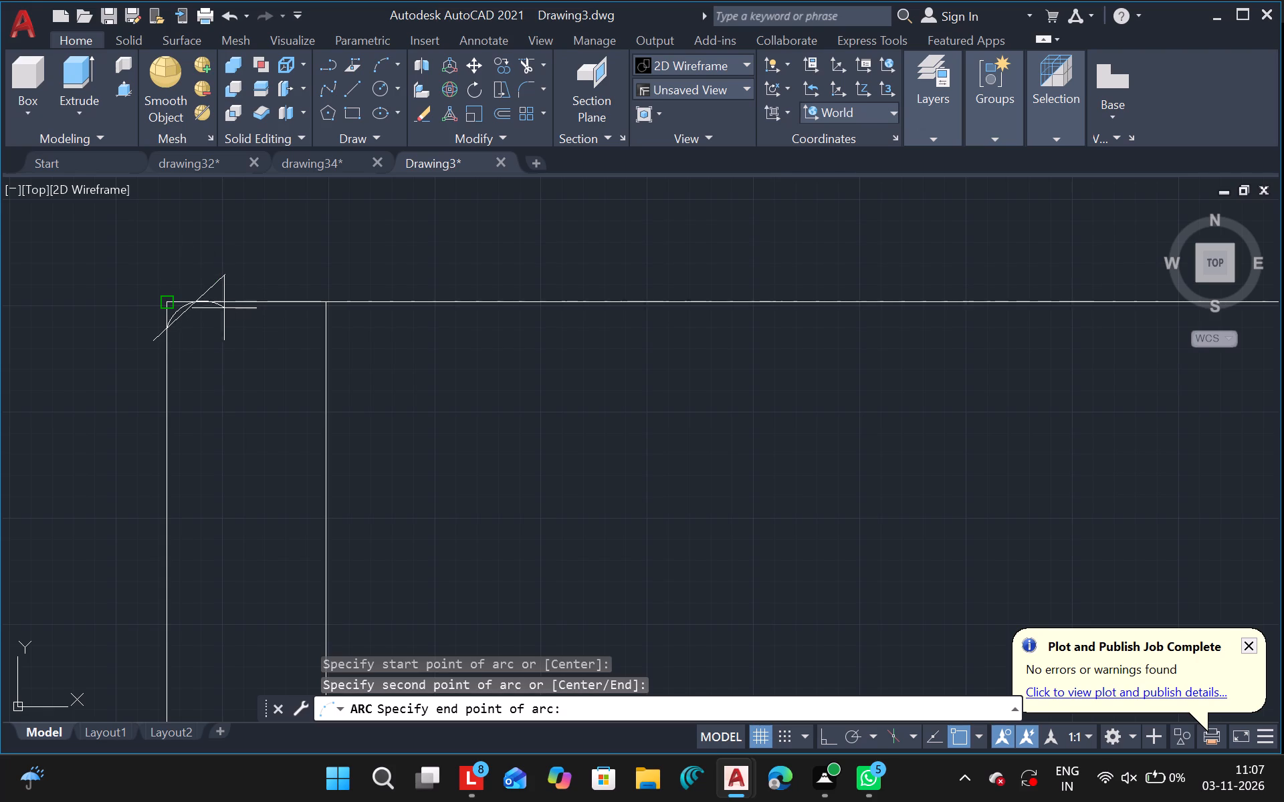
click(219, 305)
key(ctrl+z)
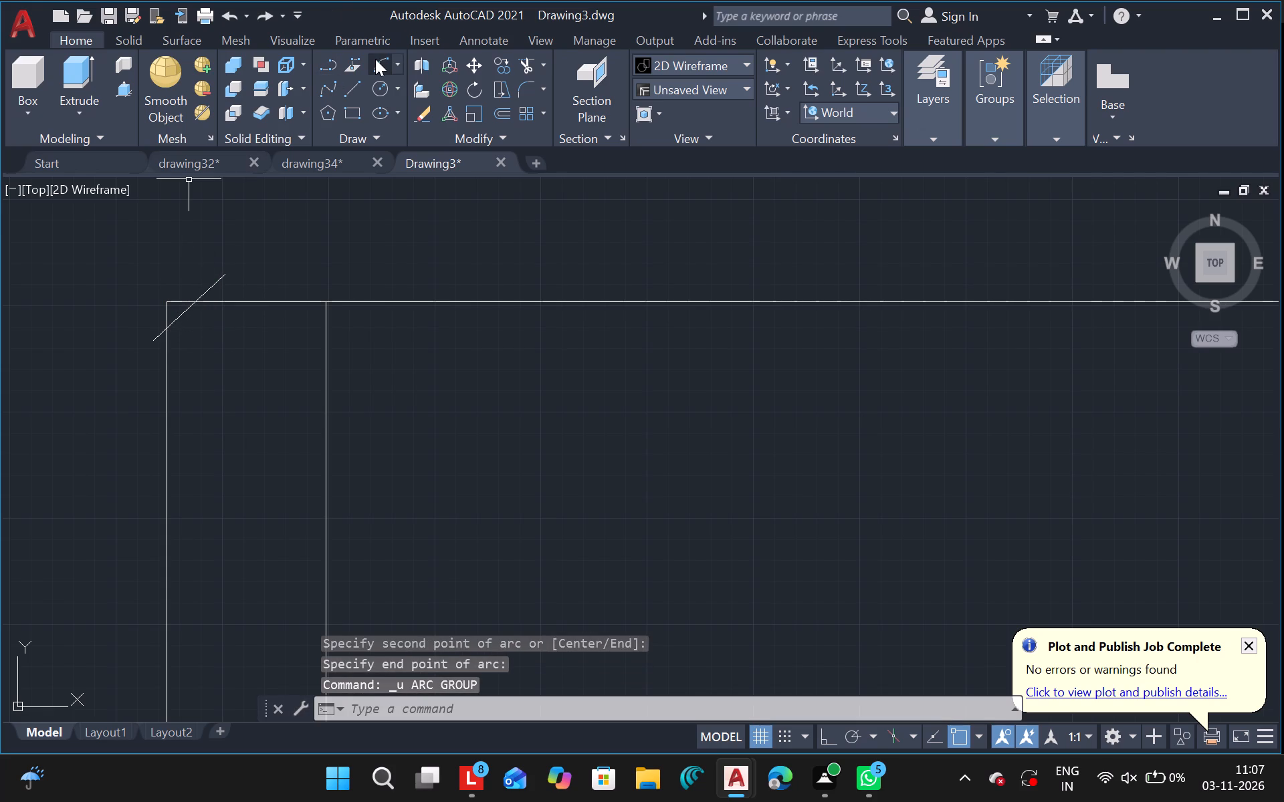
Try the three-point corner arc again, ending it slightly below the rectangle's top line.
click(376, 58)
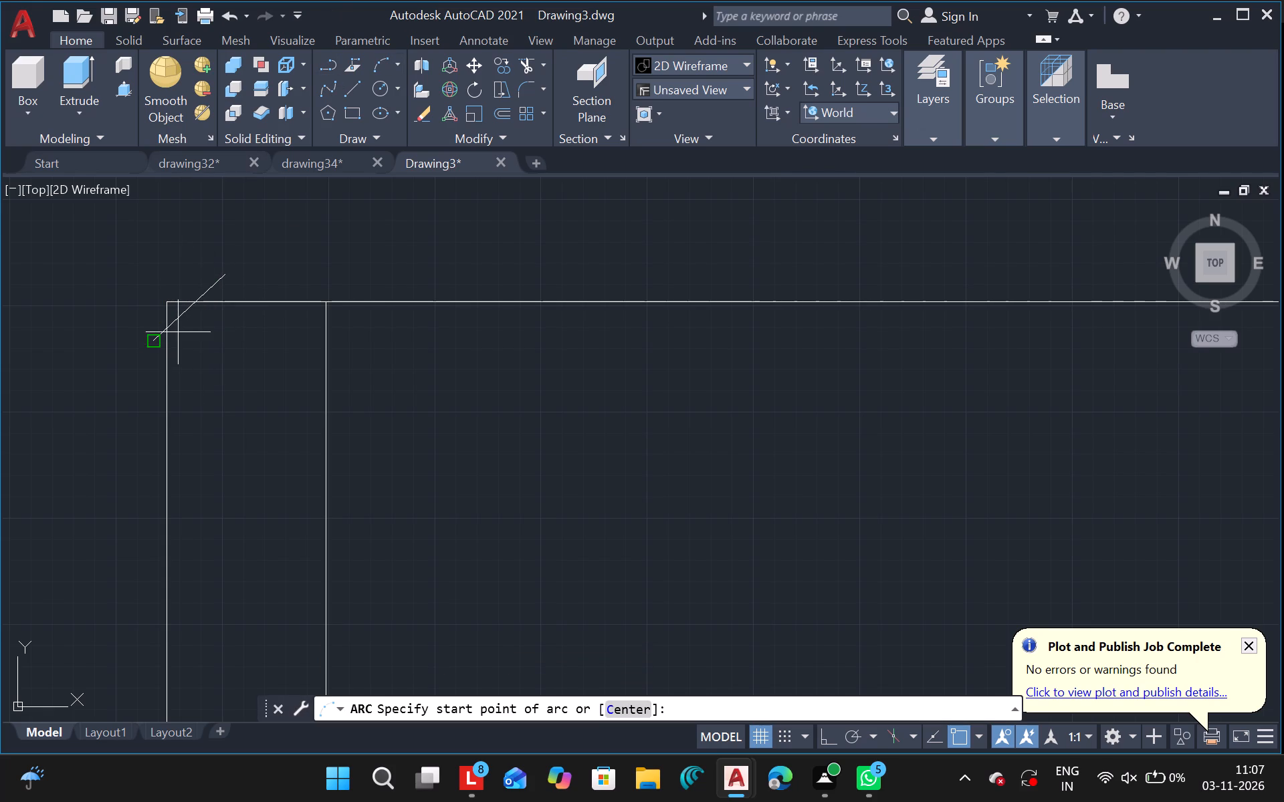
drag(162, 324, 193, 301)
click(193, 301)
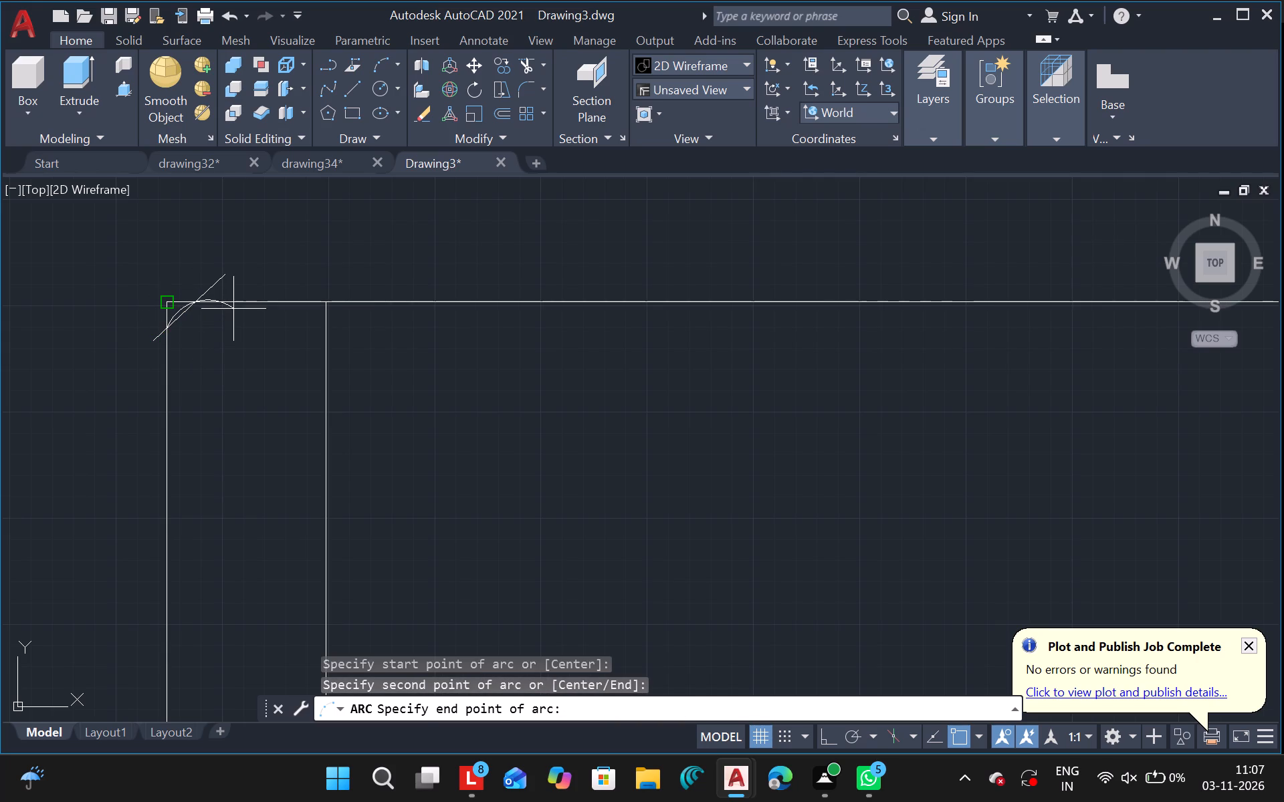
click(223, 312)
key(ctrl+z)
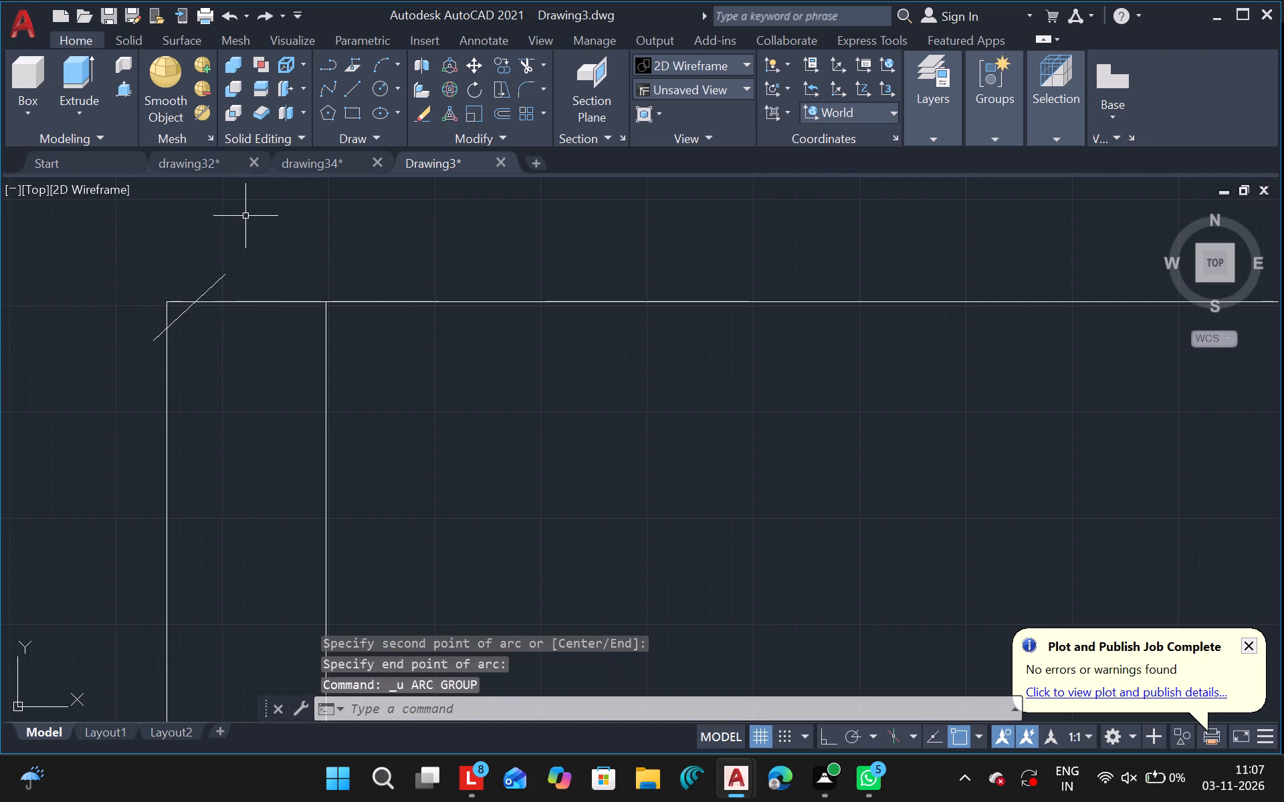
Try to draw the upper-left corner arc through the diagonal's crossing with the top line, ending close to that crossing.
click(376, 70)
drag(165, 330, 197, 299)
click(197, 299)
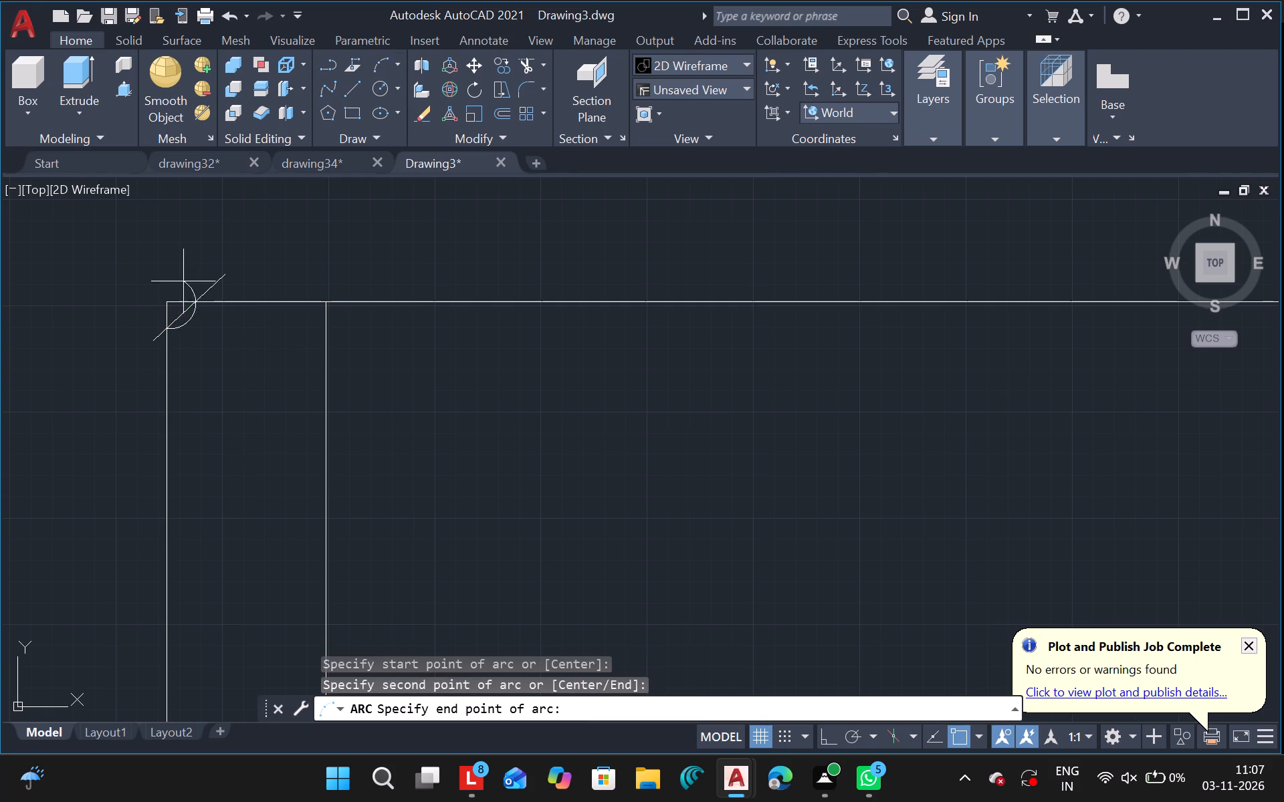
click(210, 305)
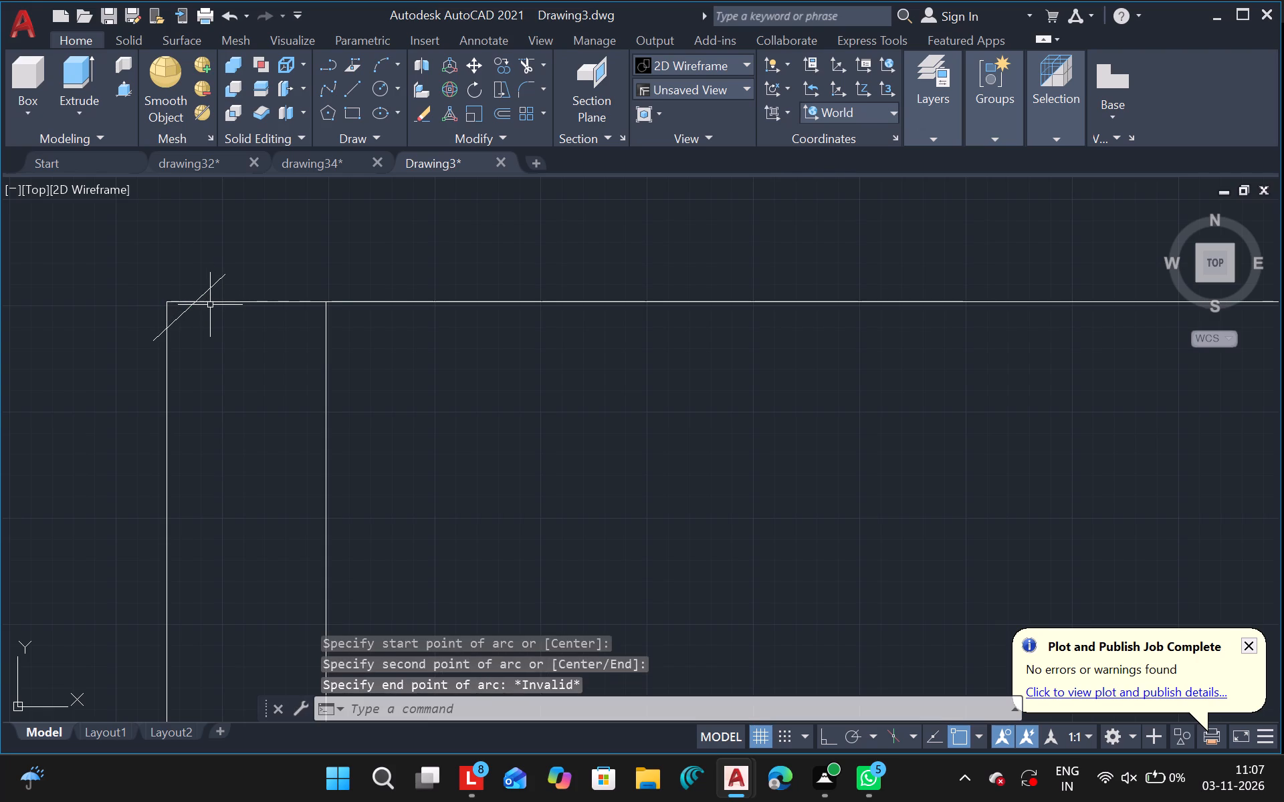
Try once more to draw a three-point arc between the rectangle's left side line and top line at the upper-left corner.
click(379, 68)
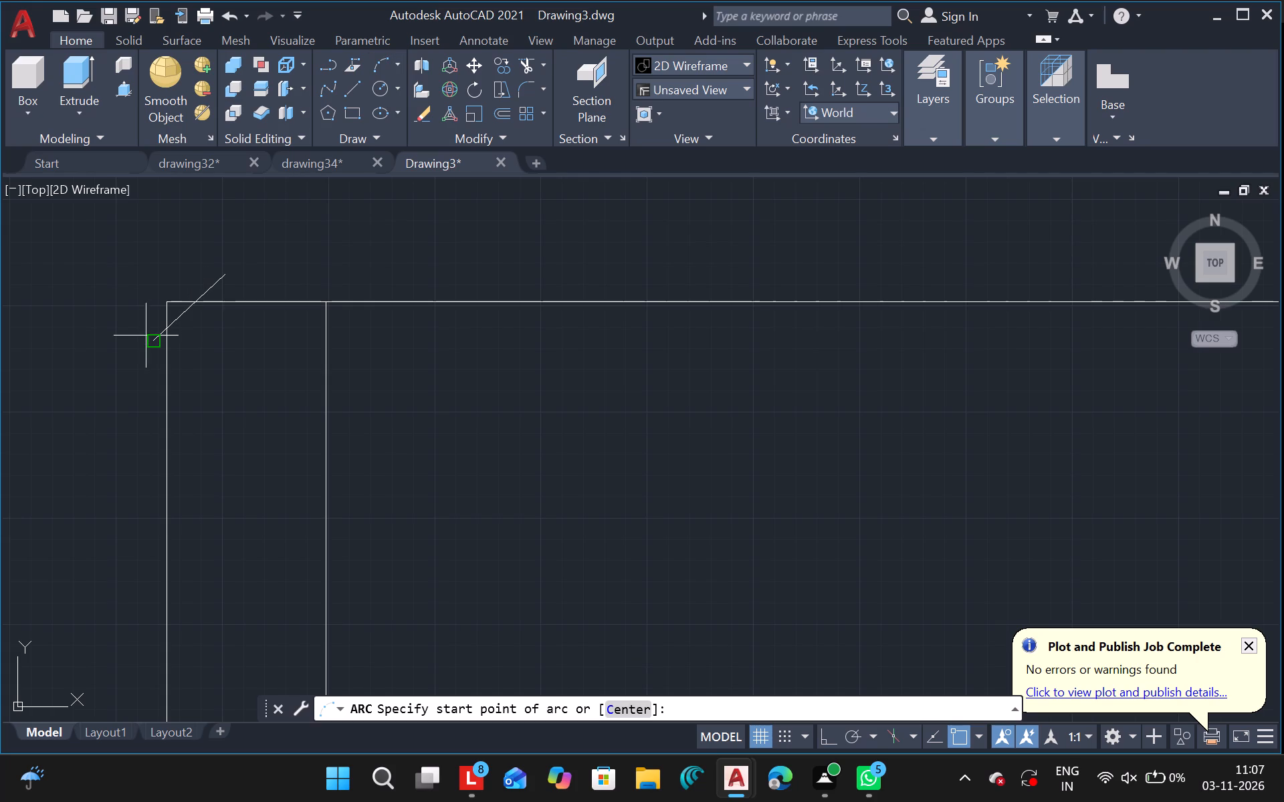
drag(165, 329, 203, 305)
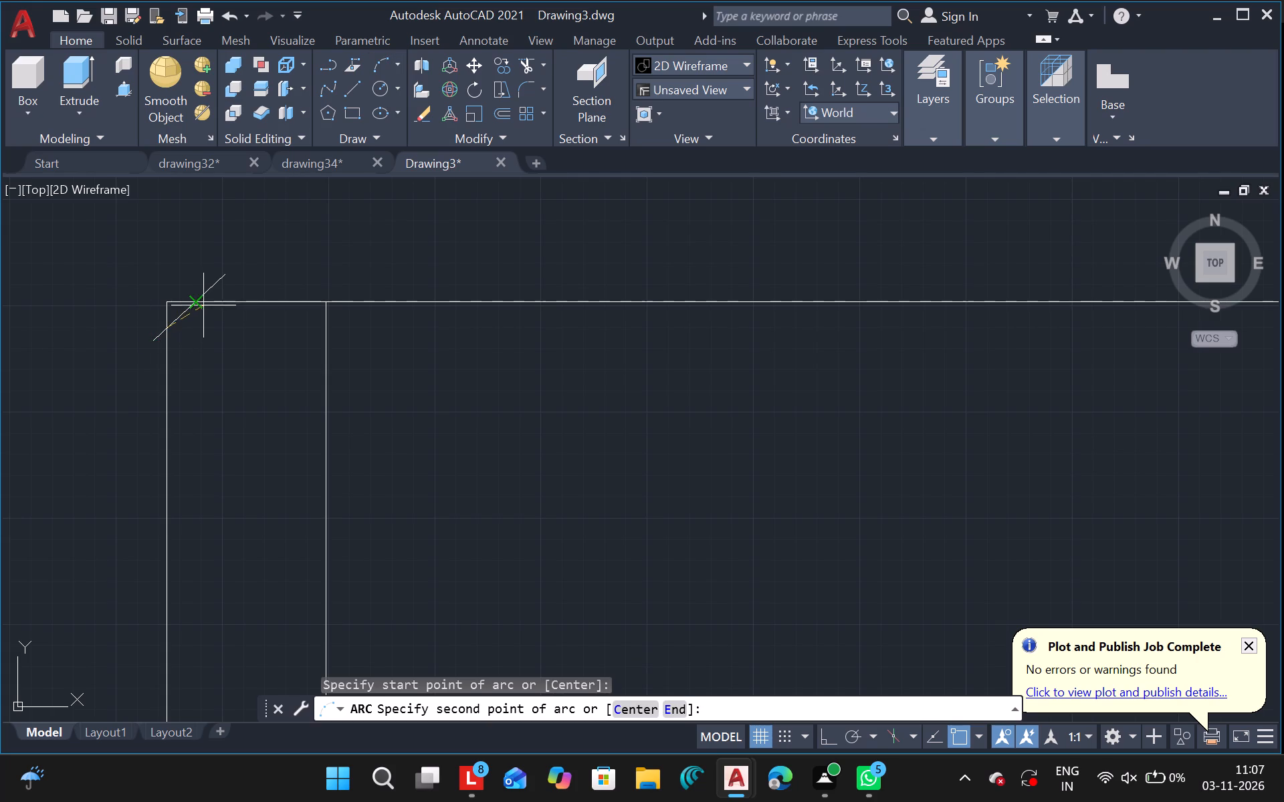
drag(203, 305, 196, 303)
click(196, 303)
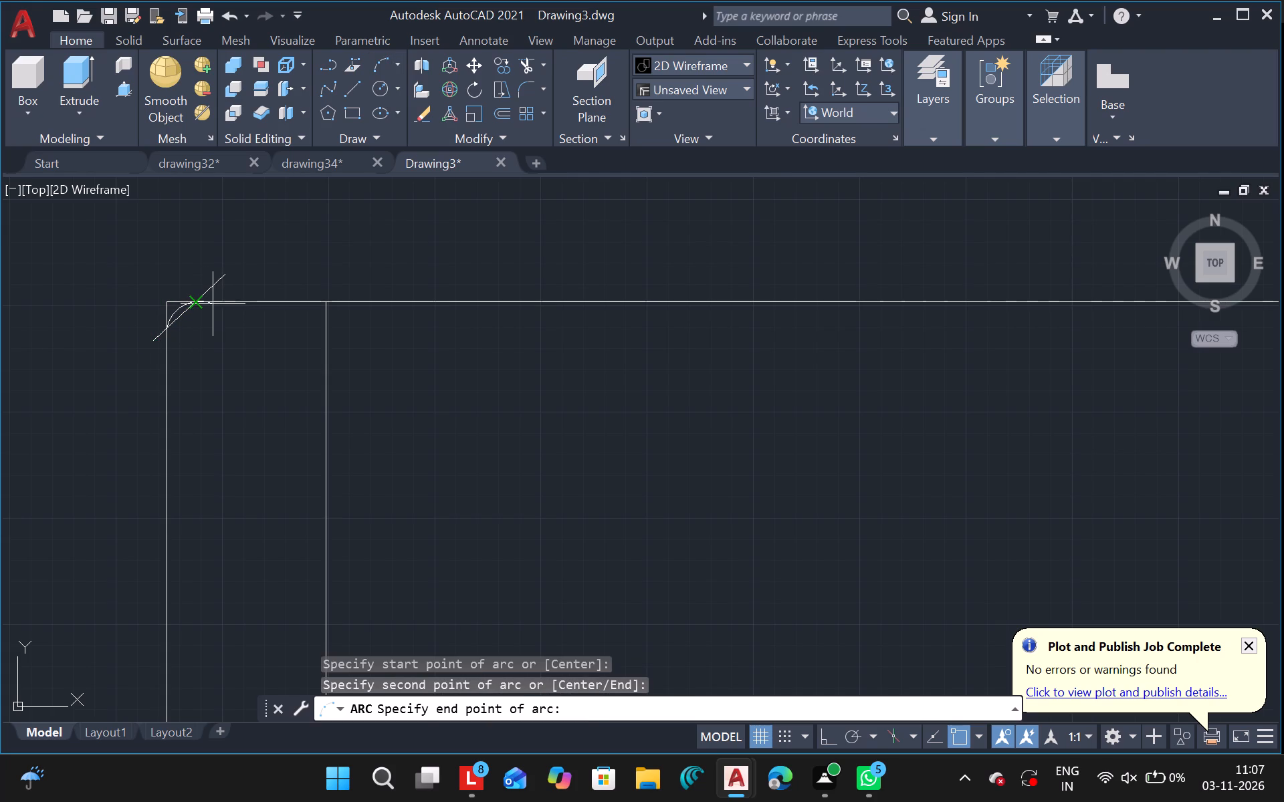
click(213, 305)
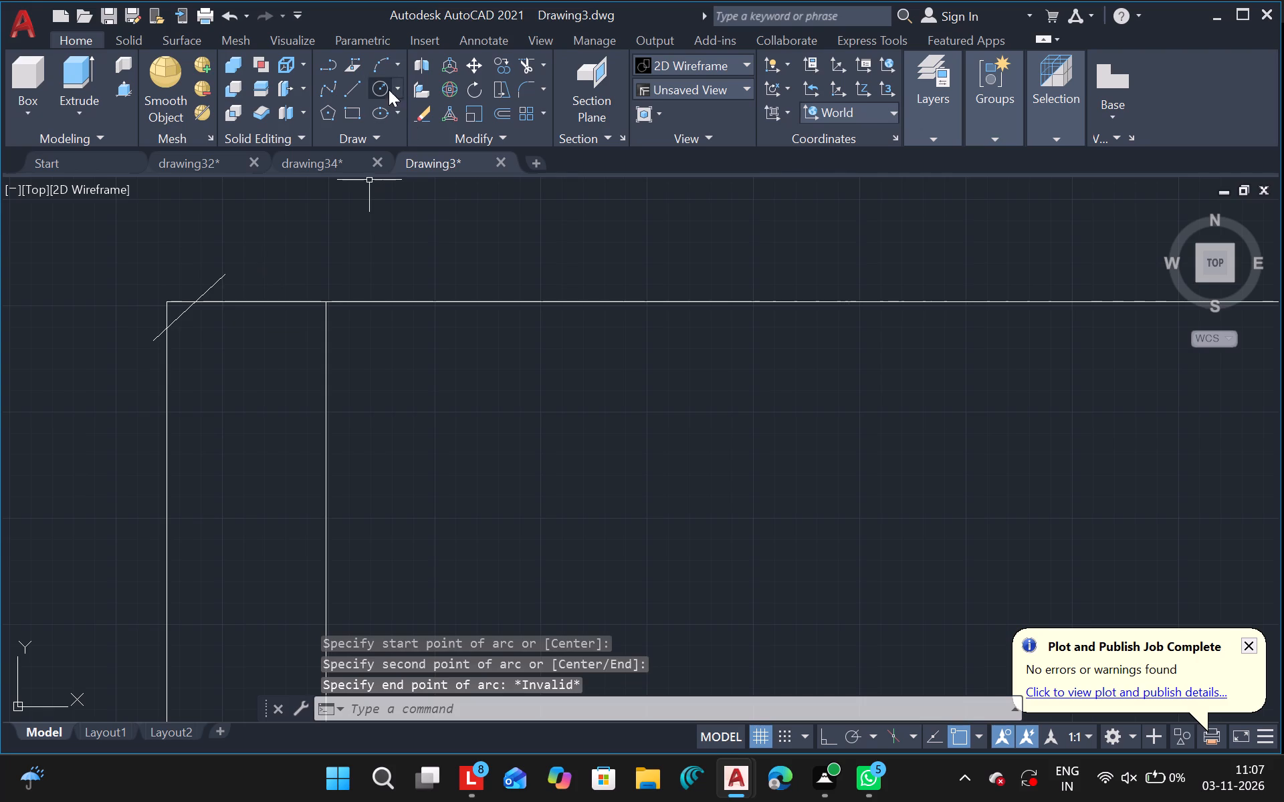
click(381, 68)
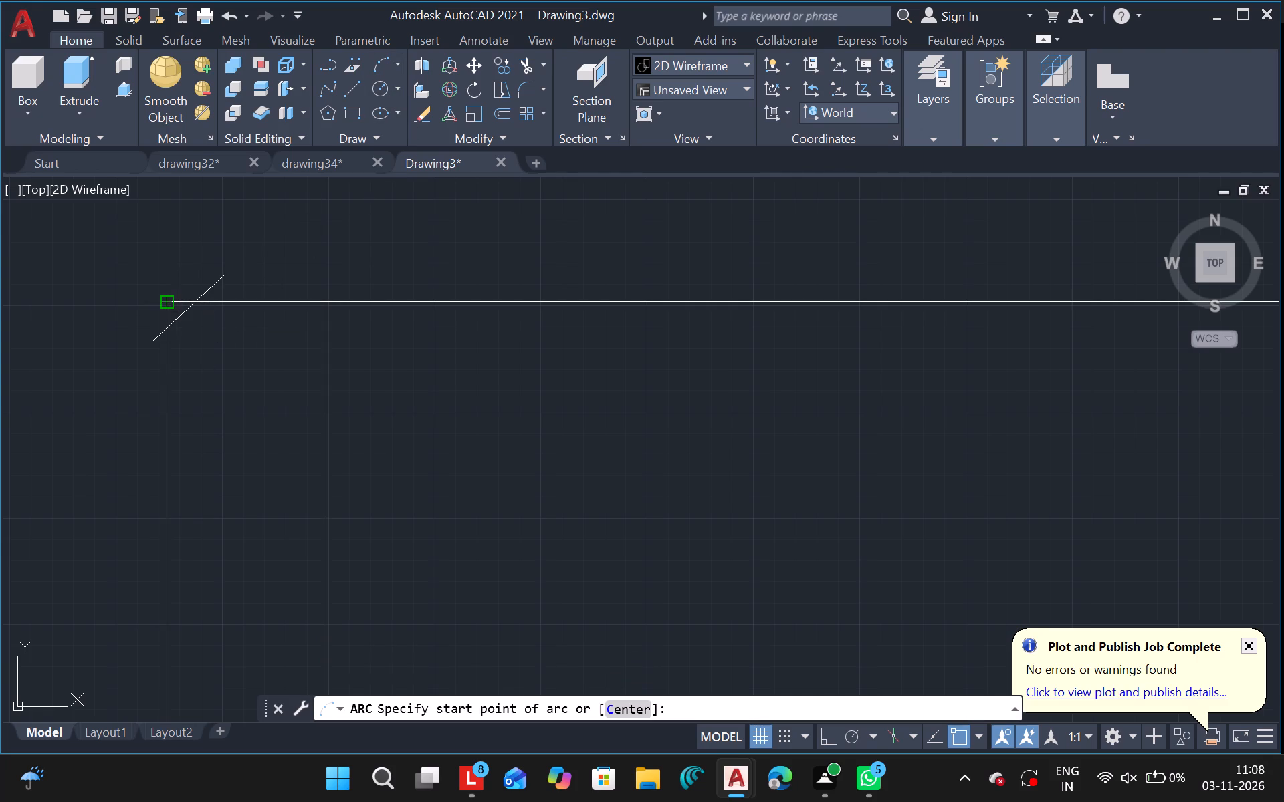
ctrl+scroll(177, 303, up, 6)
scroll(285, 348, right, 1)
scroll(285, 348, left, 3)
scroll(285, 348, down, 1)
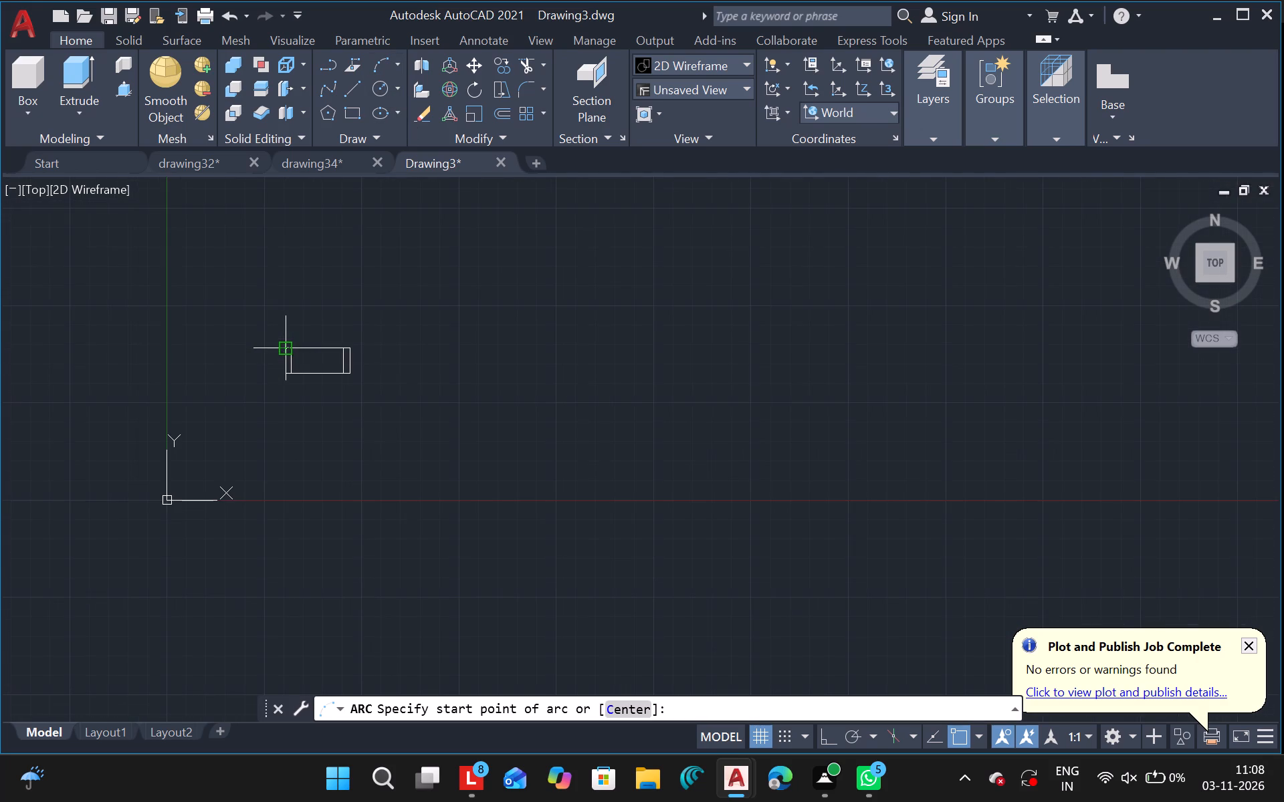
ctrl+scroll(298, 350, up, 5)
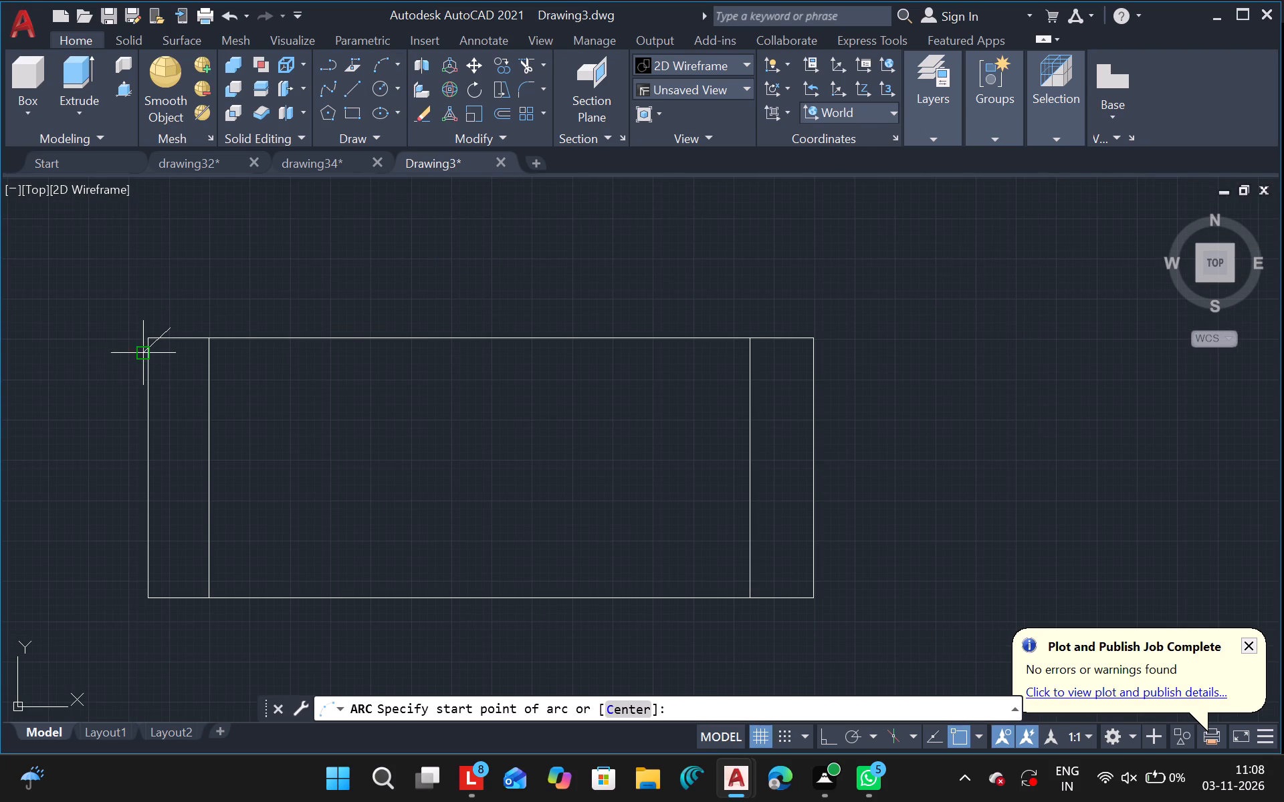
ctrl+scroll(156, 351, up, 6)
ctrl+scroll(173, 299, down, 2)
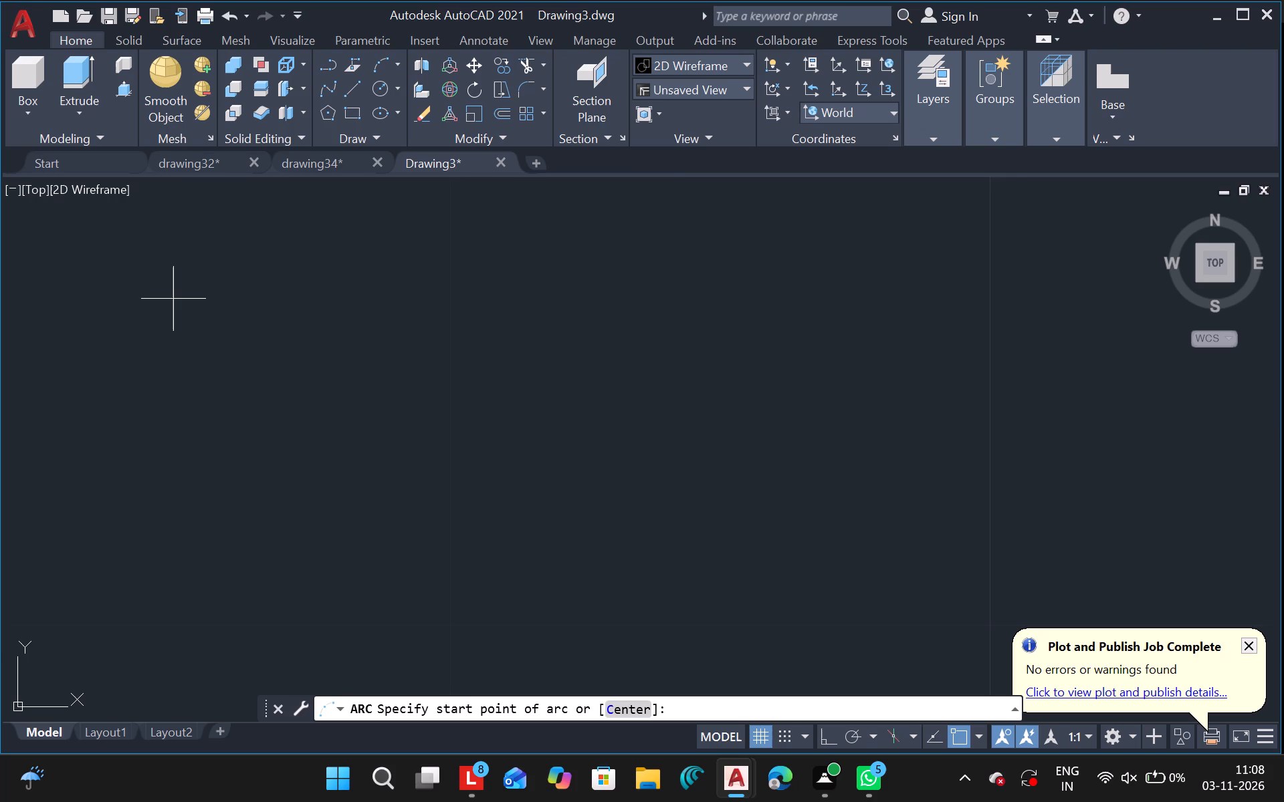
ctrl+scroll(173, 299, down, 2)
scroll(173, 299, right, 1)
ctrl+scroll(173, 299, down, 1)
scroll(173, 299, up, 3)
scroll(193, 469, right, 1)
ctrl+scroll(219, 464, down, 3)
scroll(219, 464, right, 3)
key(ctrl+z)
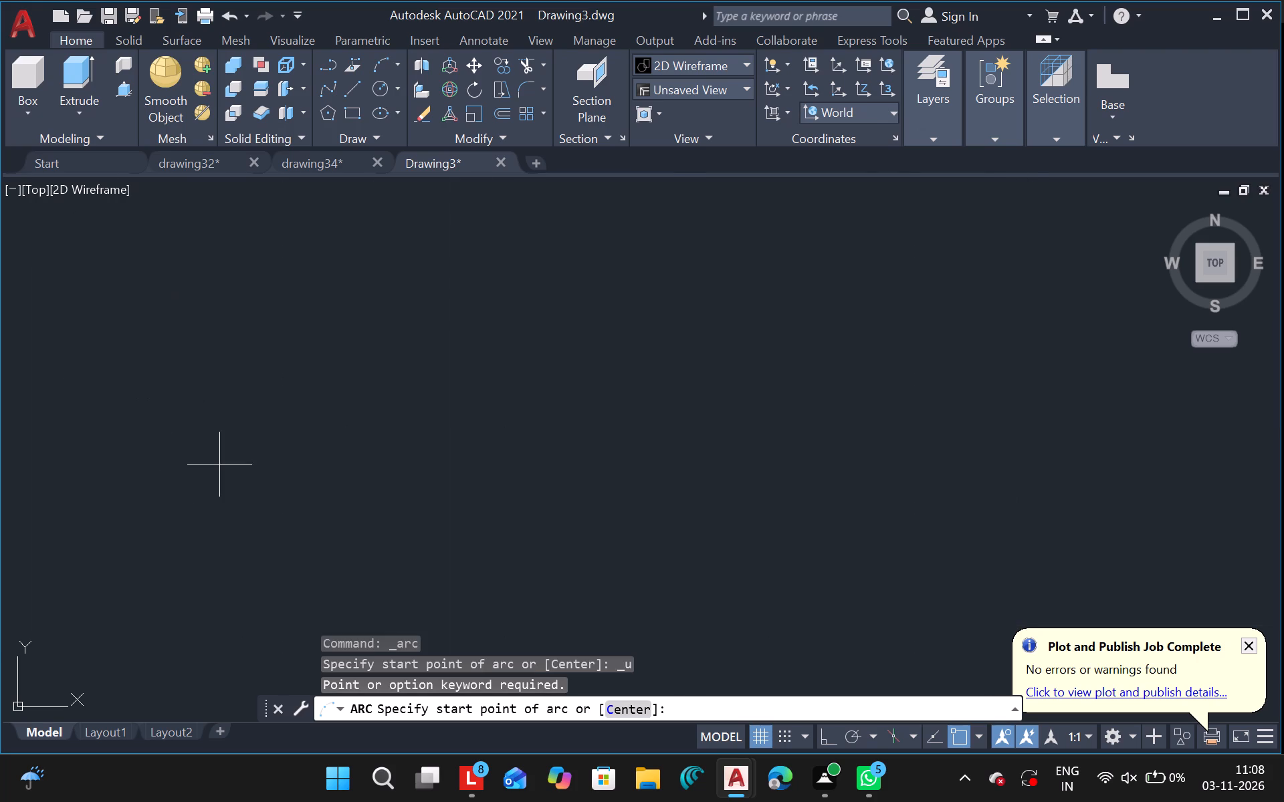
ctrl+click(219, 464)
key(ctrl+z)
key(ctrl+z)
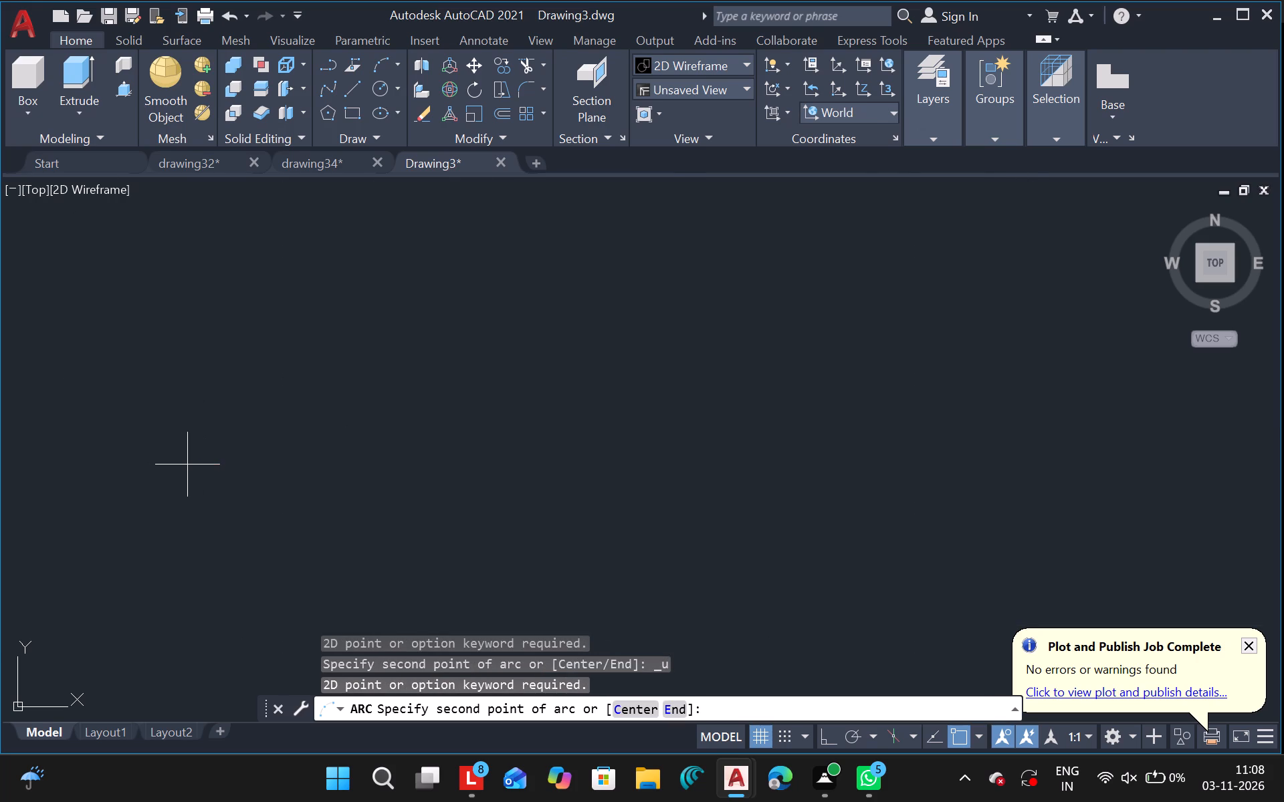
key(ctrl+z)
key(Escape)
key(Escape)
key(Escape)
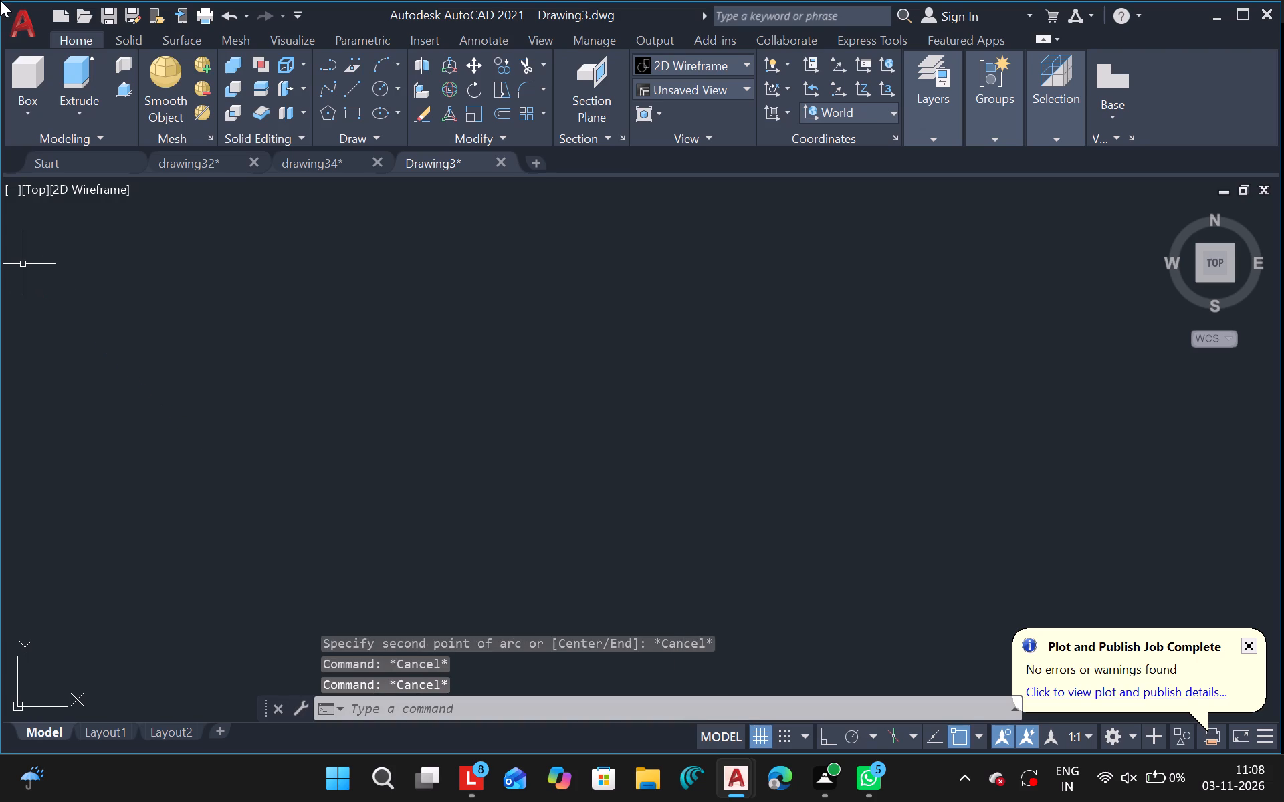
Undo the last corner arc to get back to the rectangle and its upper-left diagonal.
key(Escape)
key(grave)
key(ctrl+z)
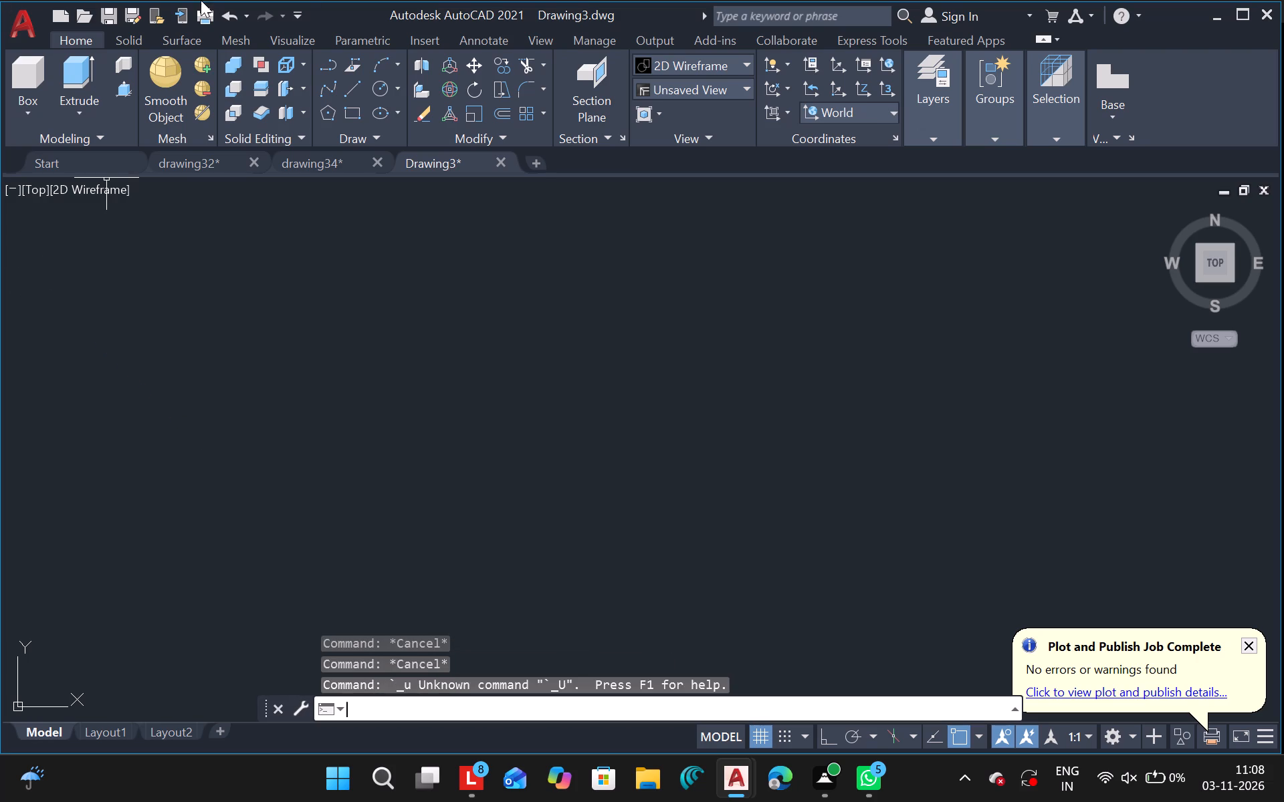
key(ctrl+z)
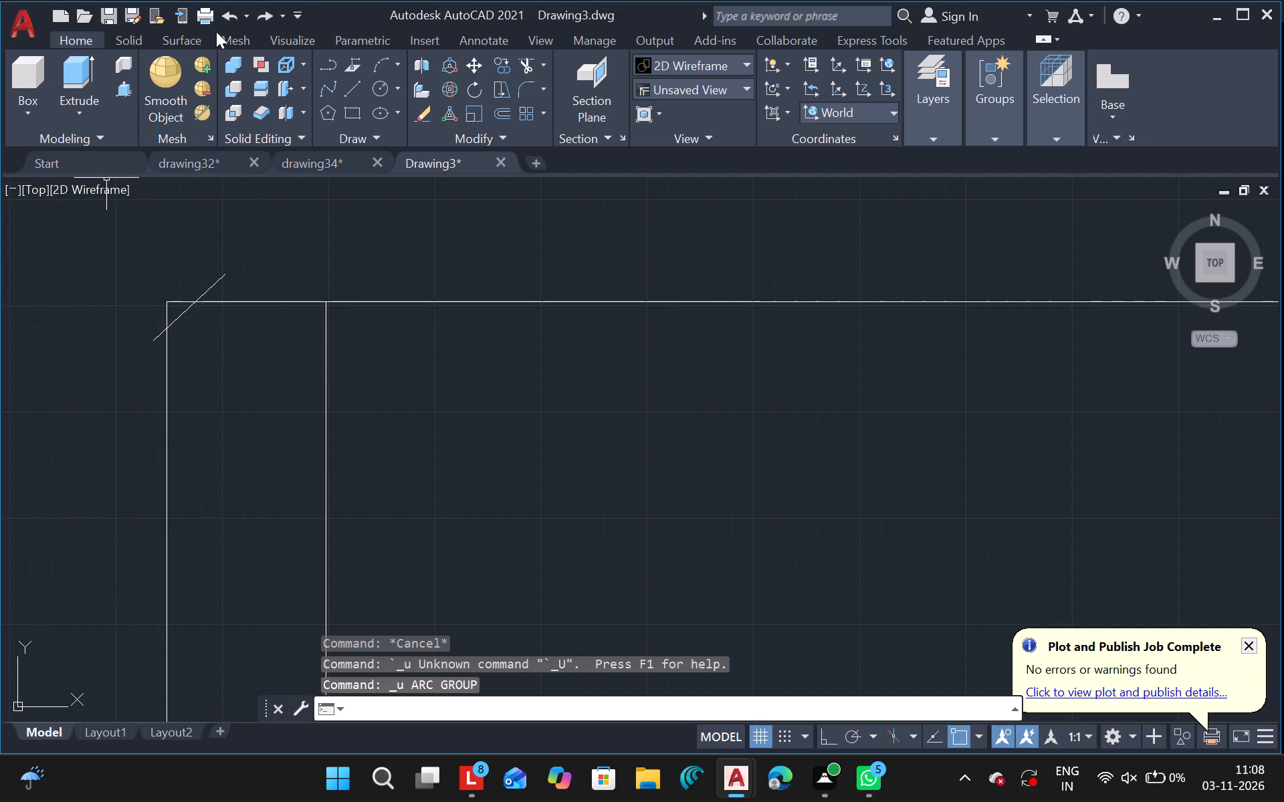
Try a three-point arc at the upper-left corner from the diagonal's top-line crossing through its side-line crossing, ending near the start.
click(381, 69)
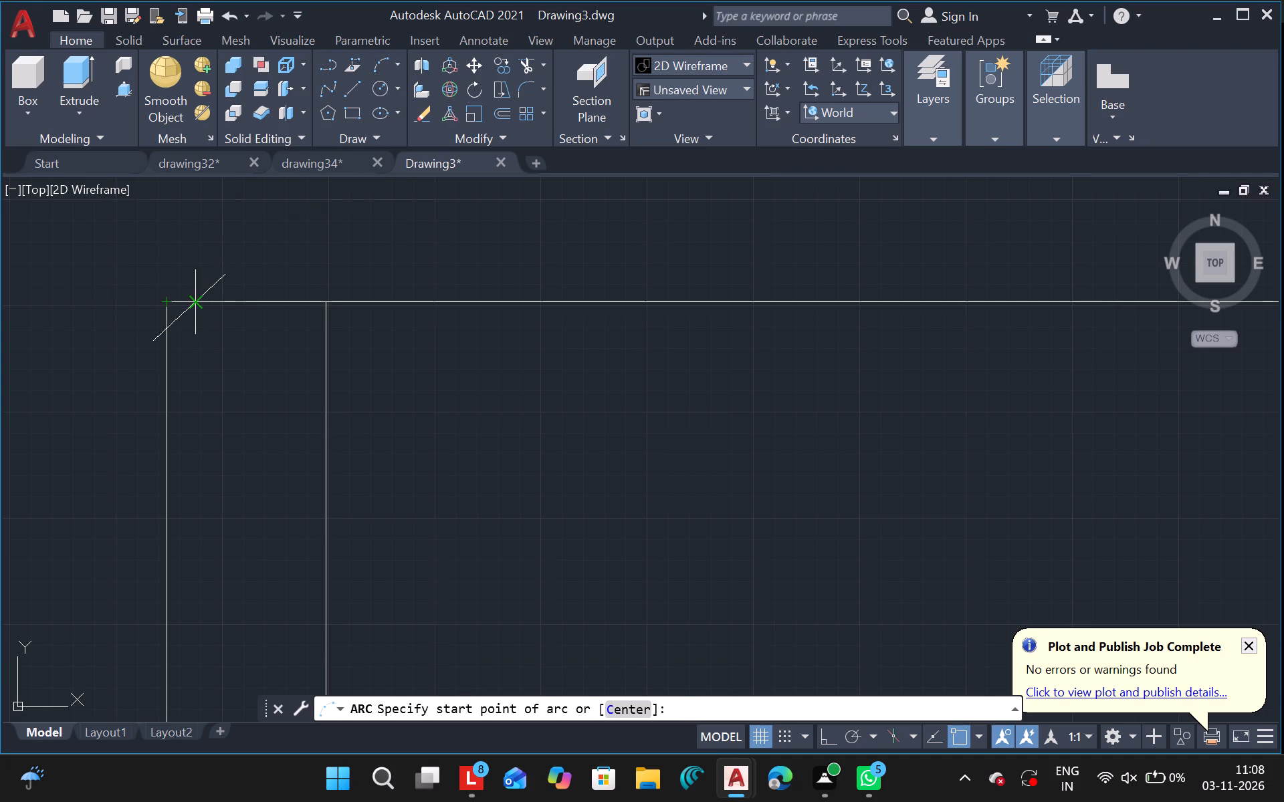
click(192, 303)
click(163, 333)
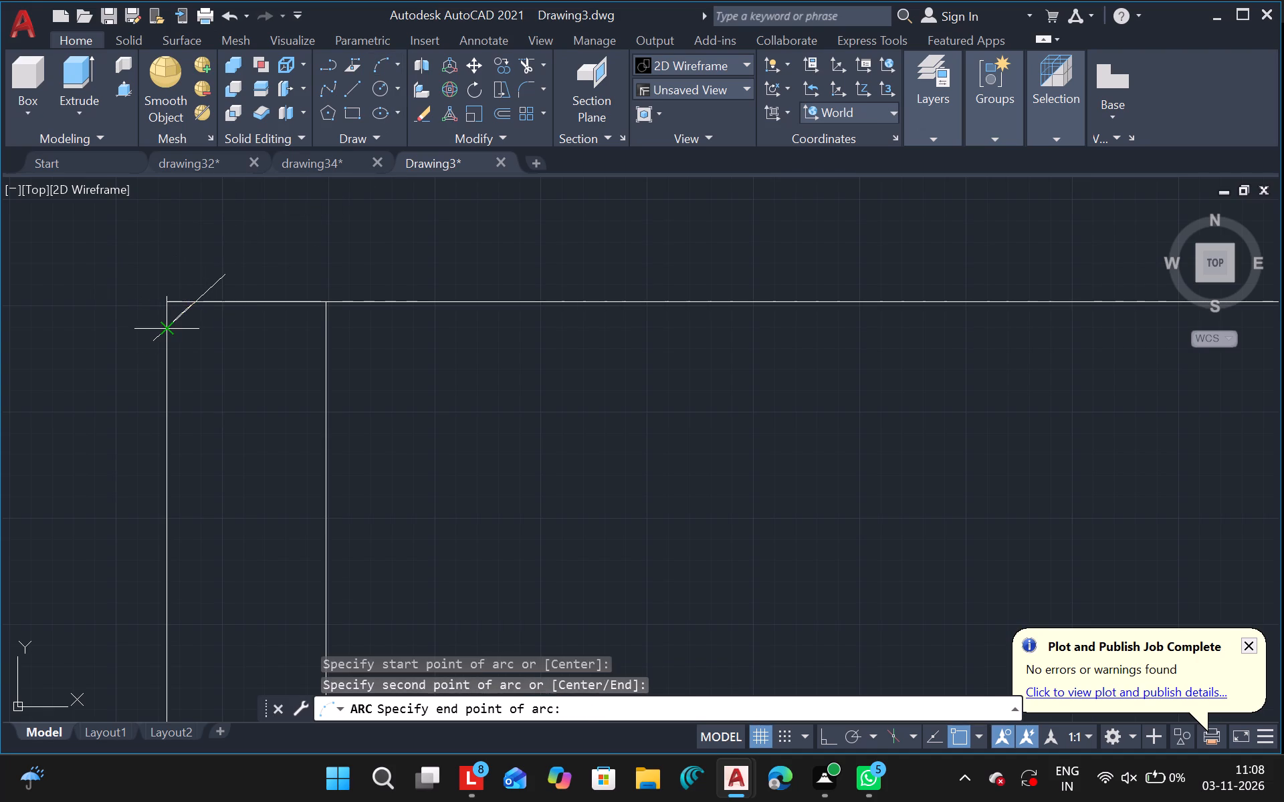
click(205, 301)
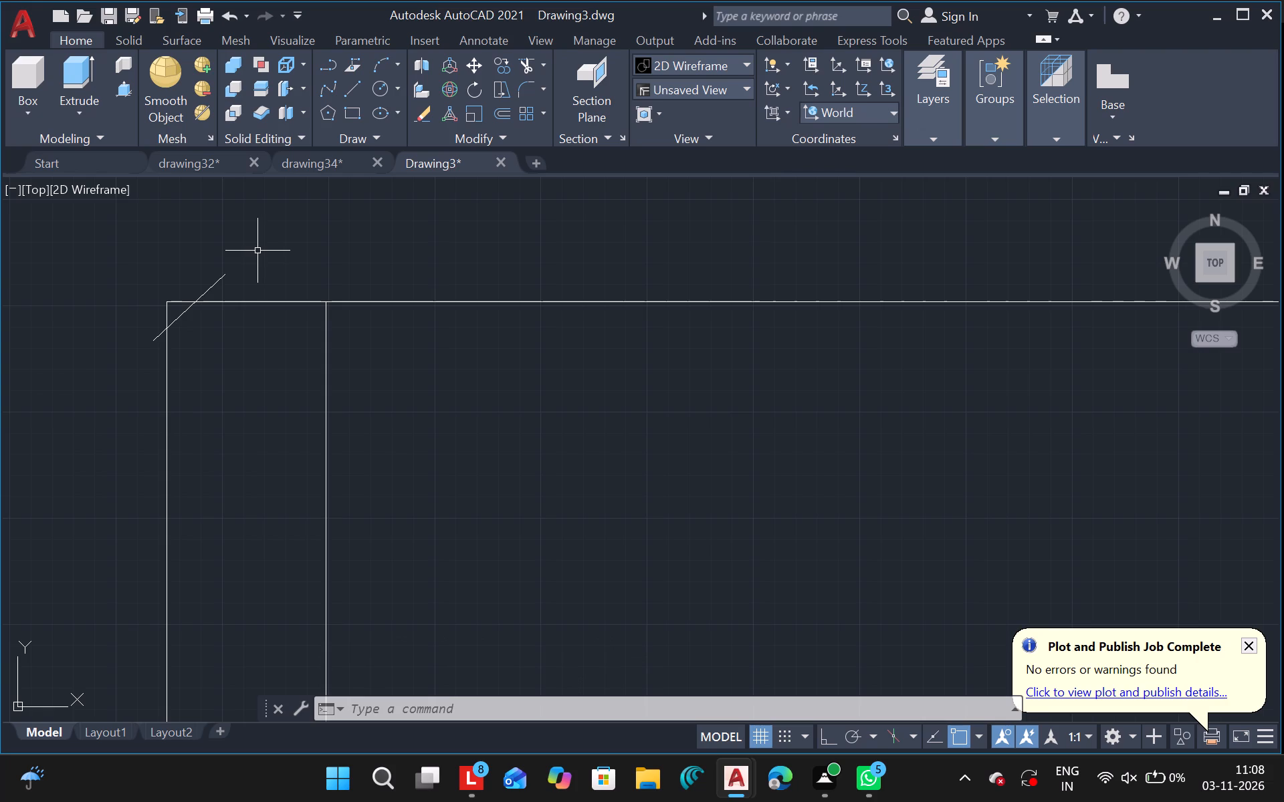
Draw a three-point arc at the upper-left corner from the diagonal's side-line crossing through its top-line crossing, curving down inside the rectangle.
click(384, 59)
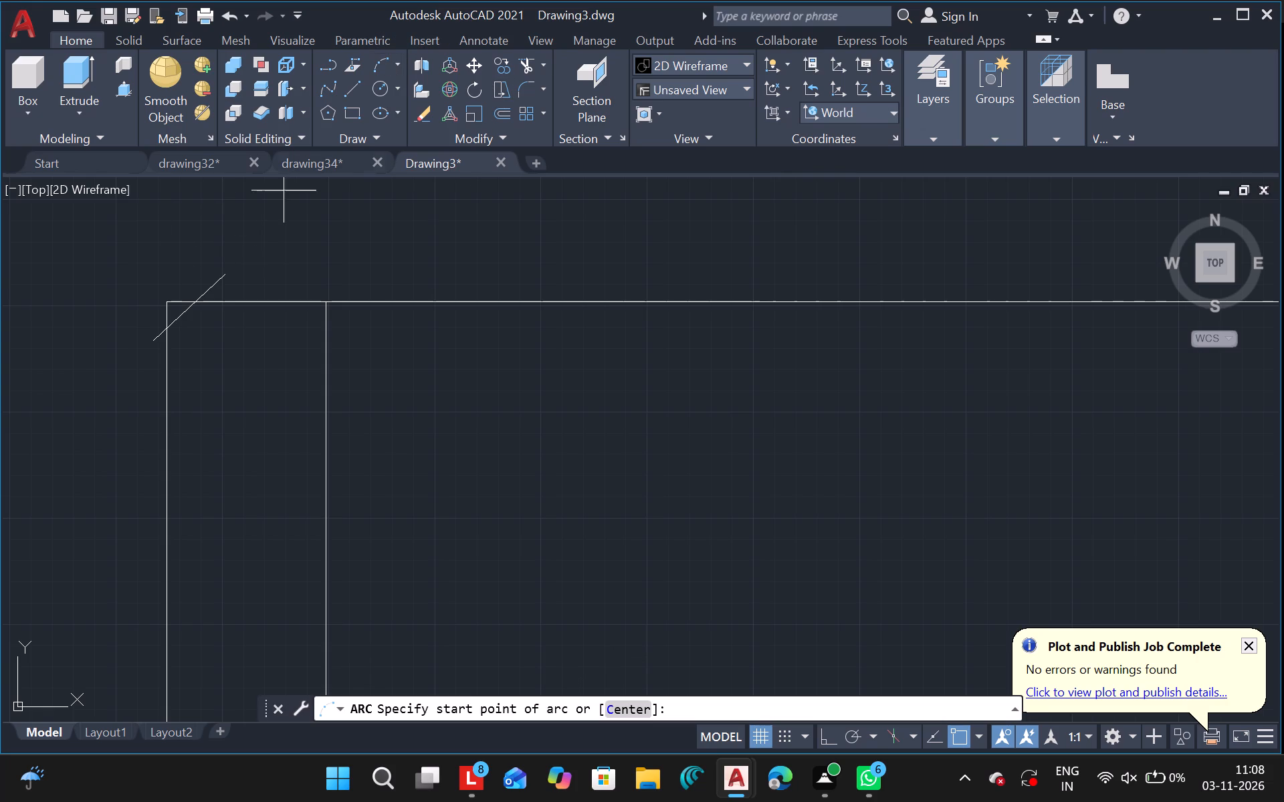
drag(164, 326, 177, 317)
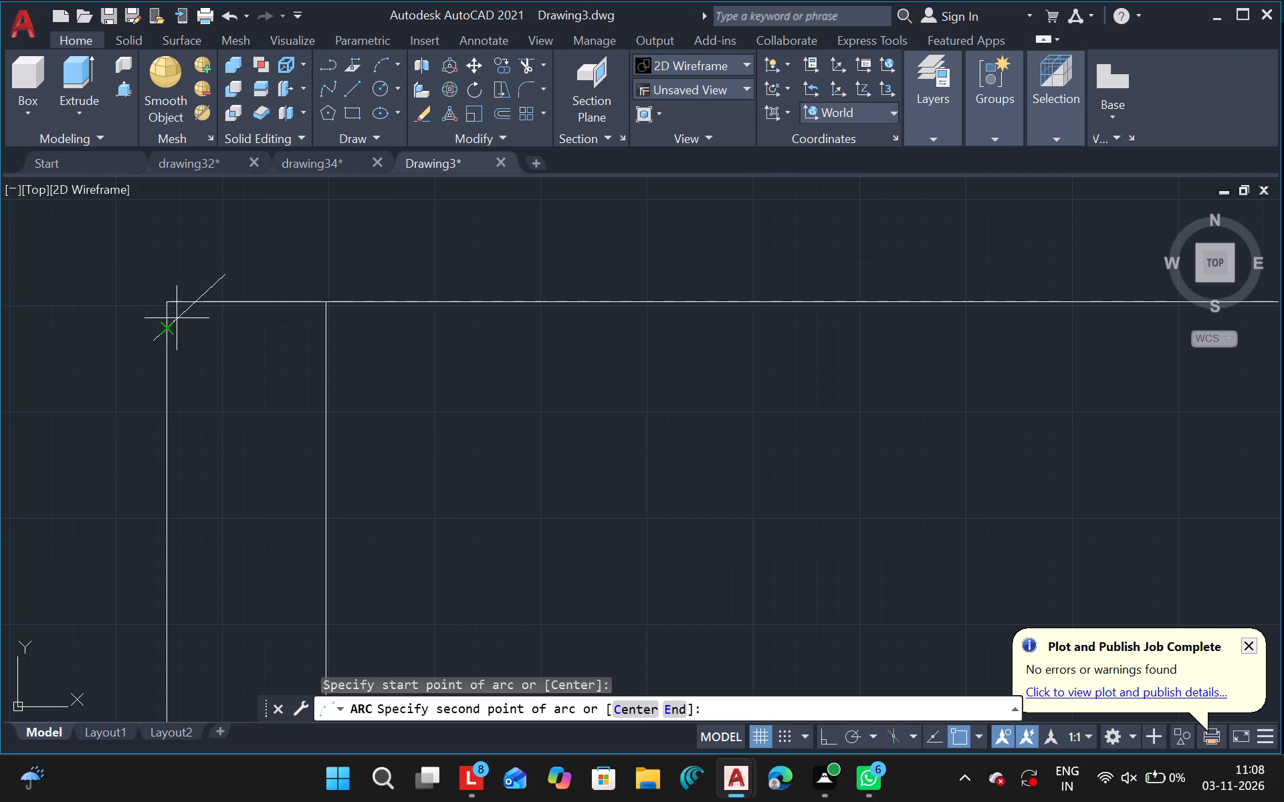
drag(177, 317, 199, 301)
click(199, 301)
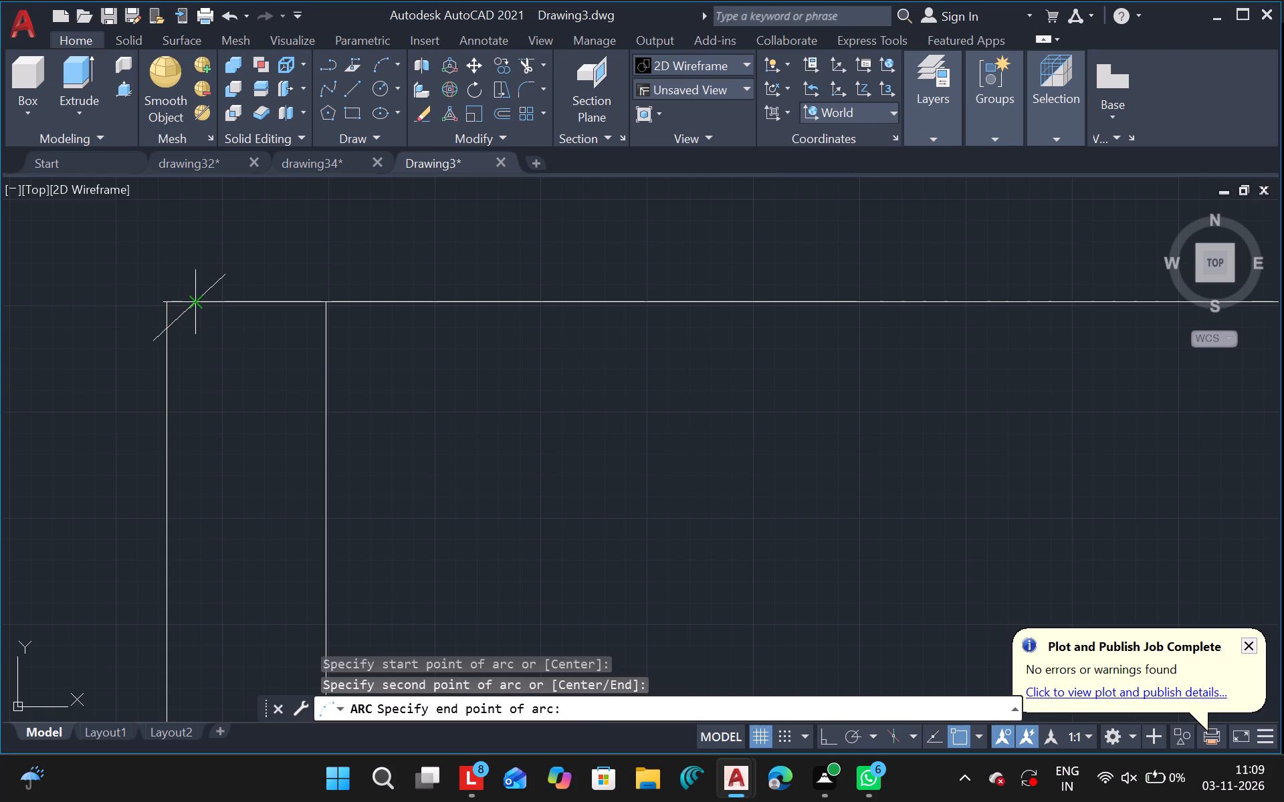
click(233, 336)
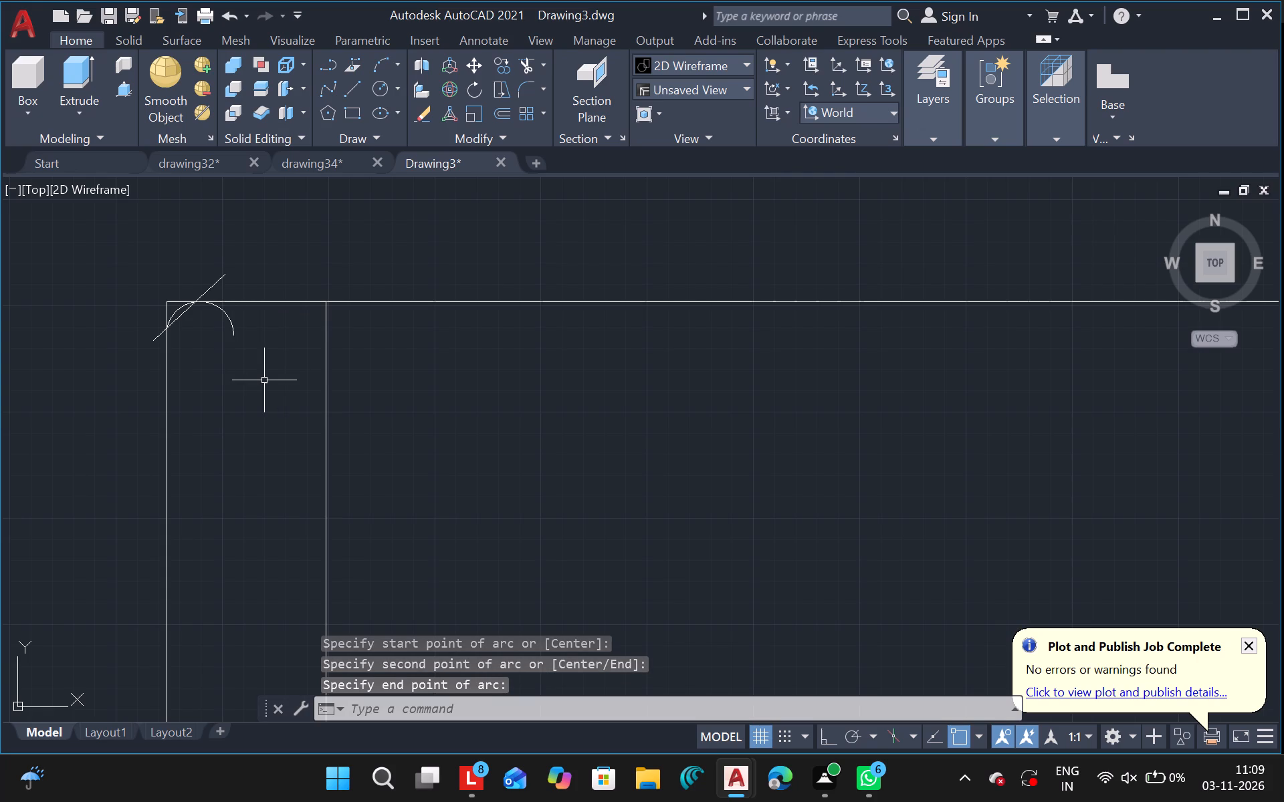
Dismiss the Plot and Publish Job Complete notification.
ctrl+scroll(262, 380, down, 1)
scroll(262, 380, left, 1)
ctrl+scroll(262, 380, down, 1)
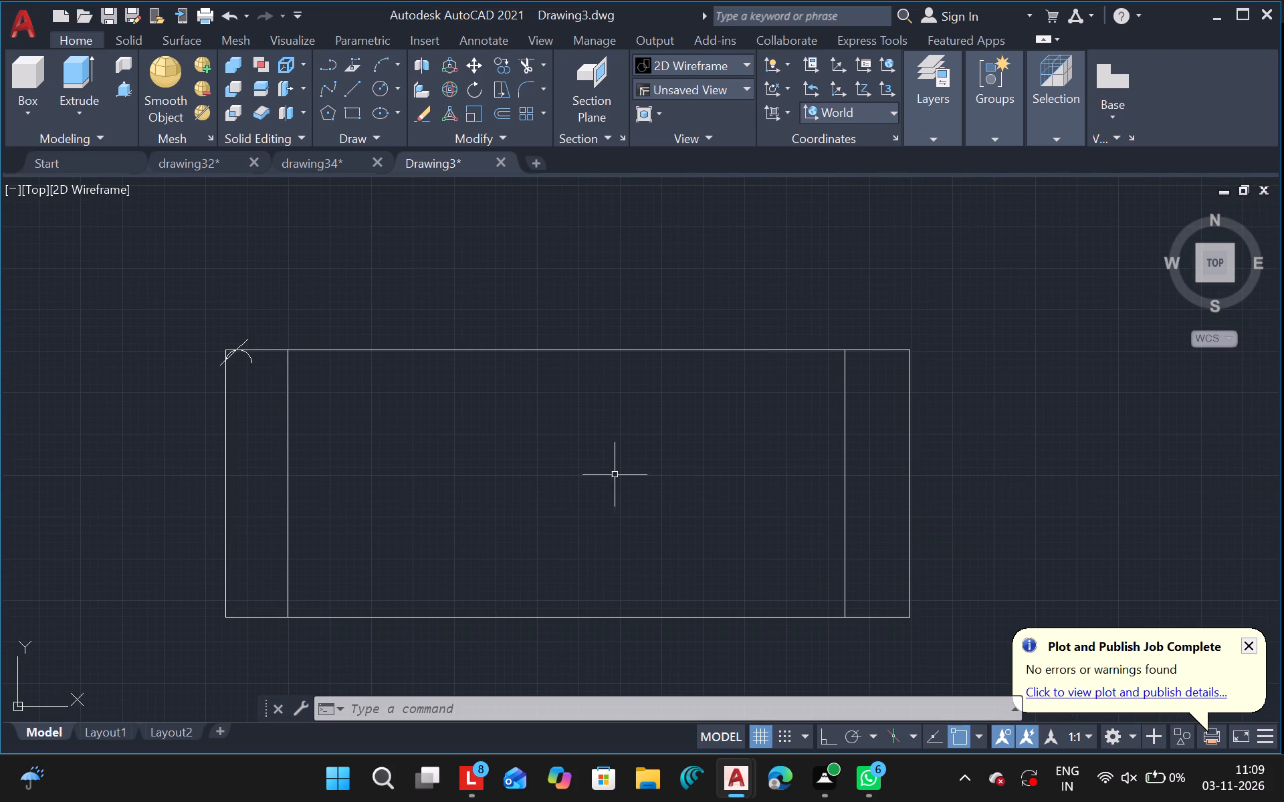
click(1253, 642)
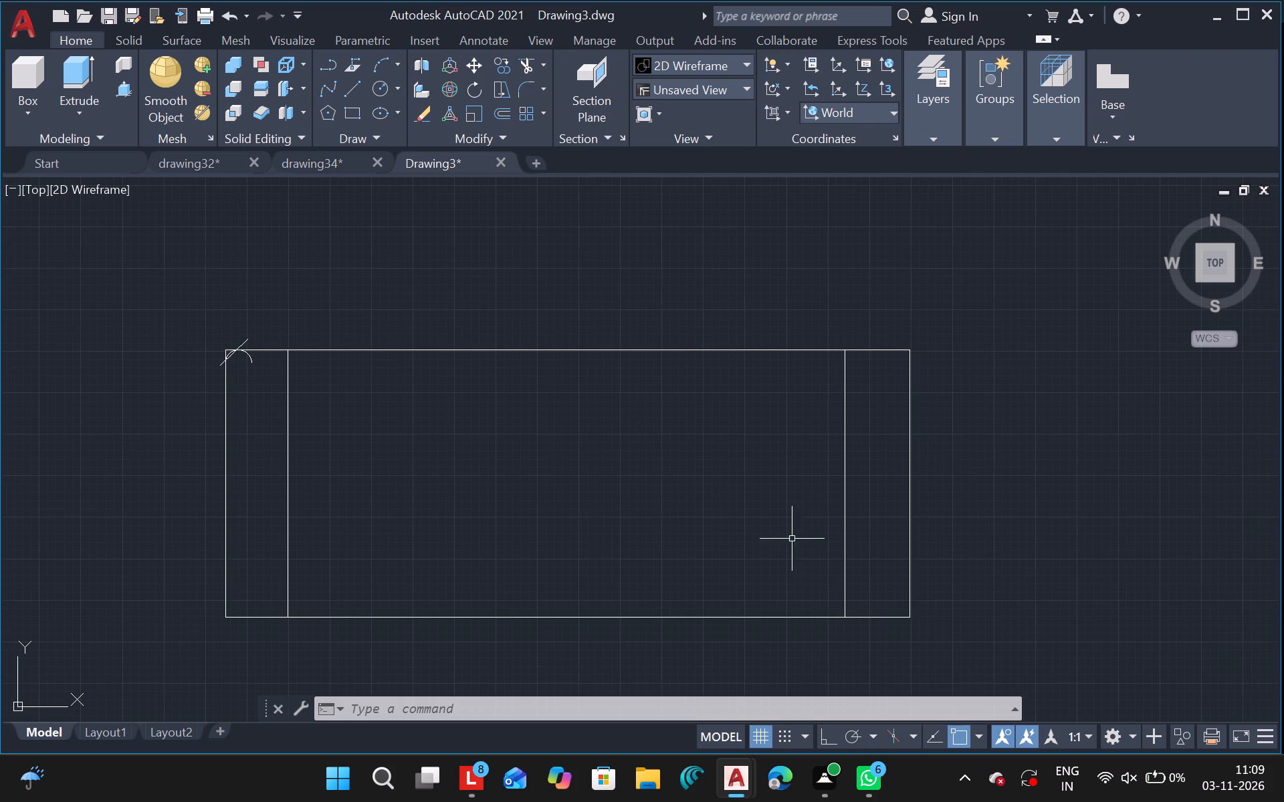
Draw a diagonal line across the rectangle's lower-left corner, extending slightly past both the left side line and the bottom line.
ctrl+scroll(742, 519, down, 2)
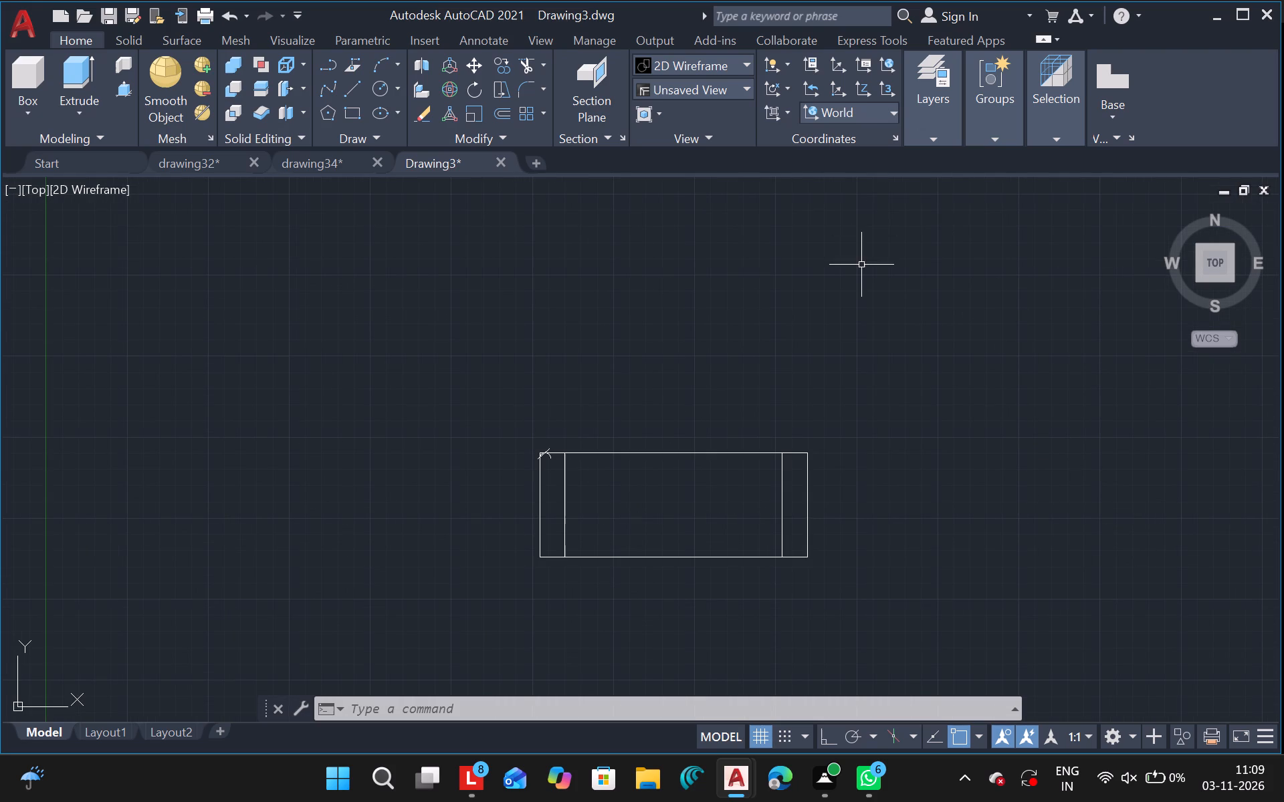
text(pa)
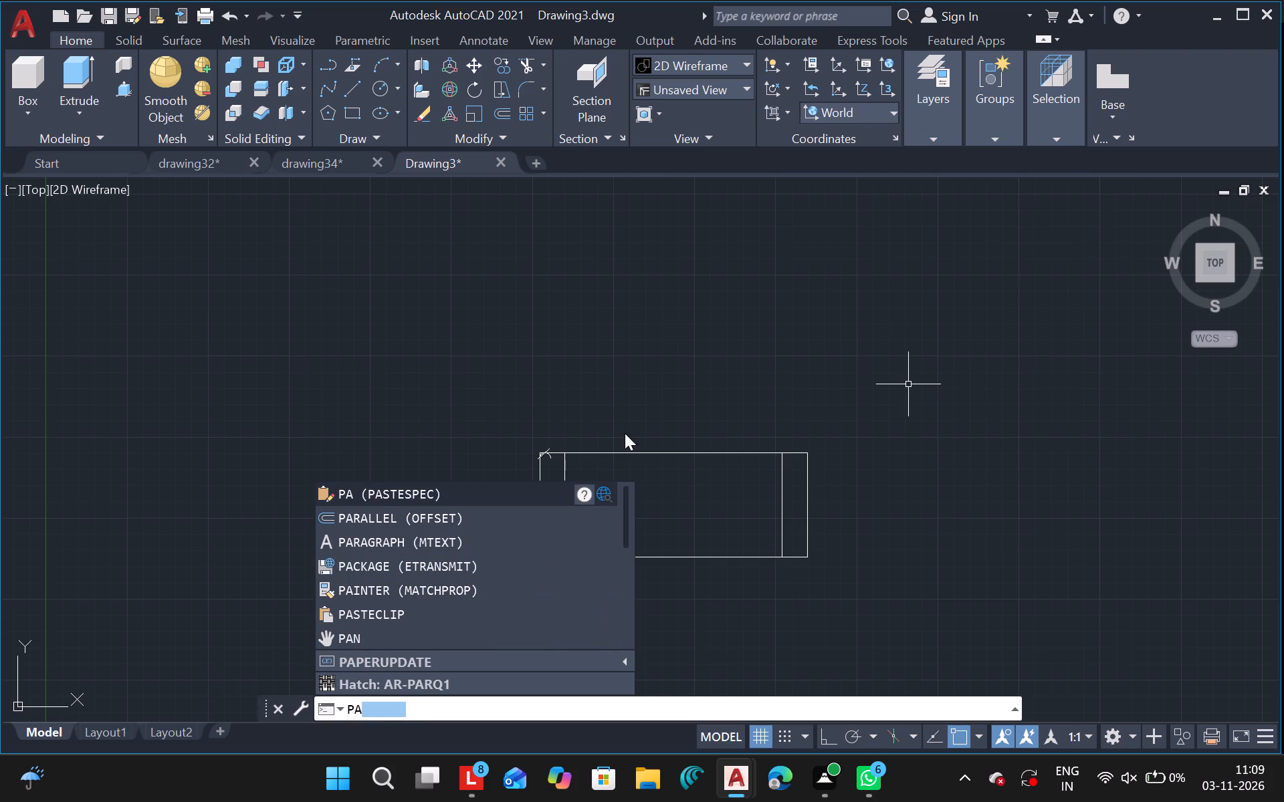
key(n)
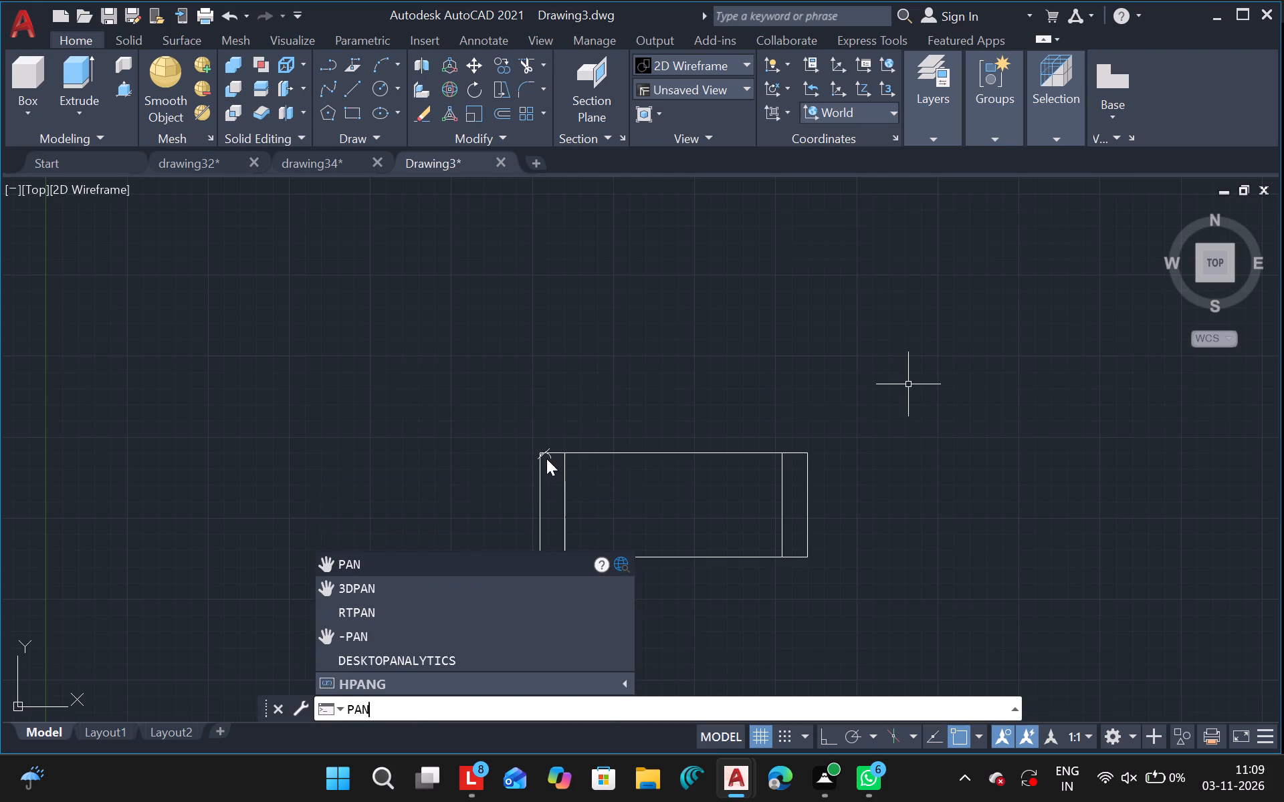
click(349, 572)
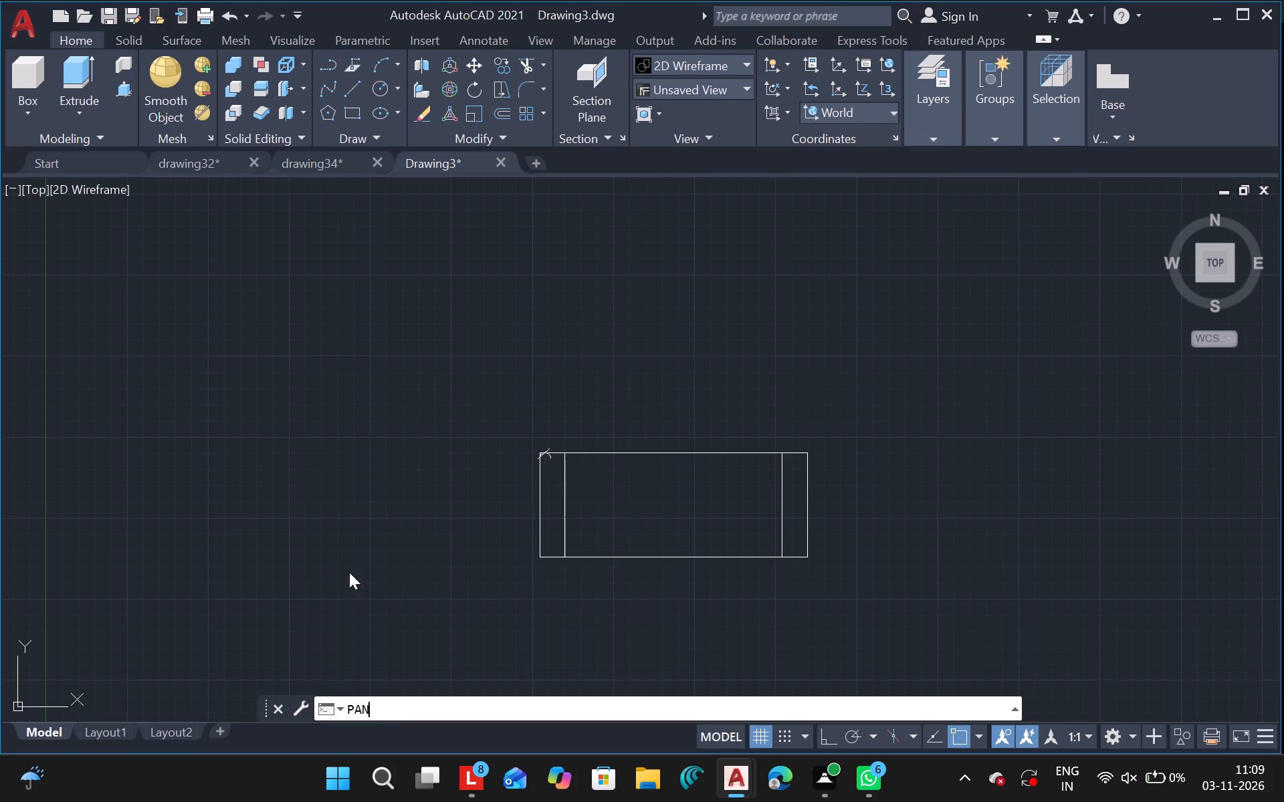
drag(724, 505, 670, 457)
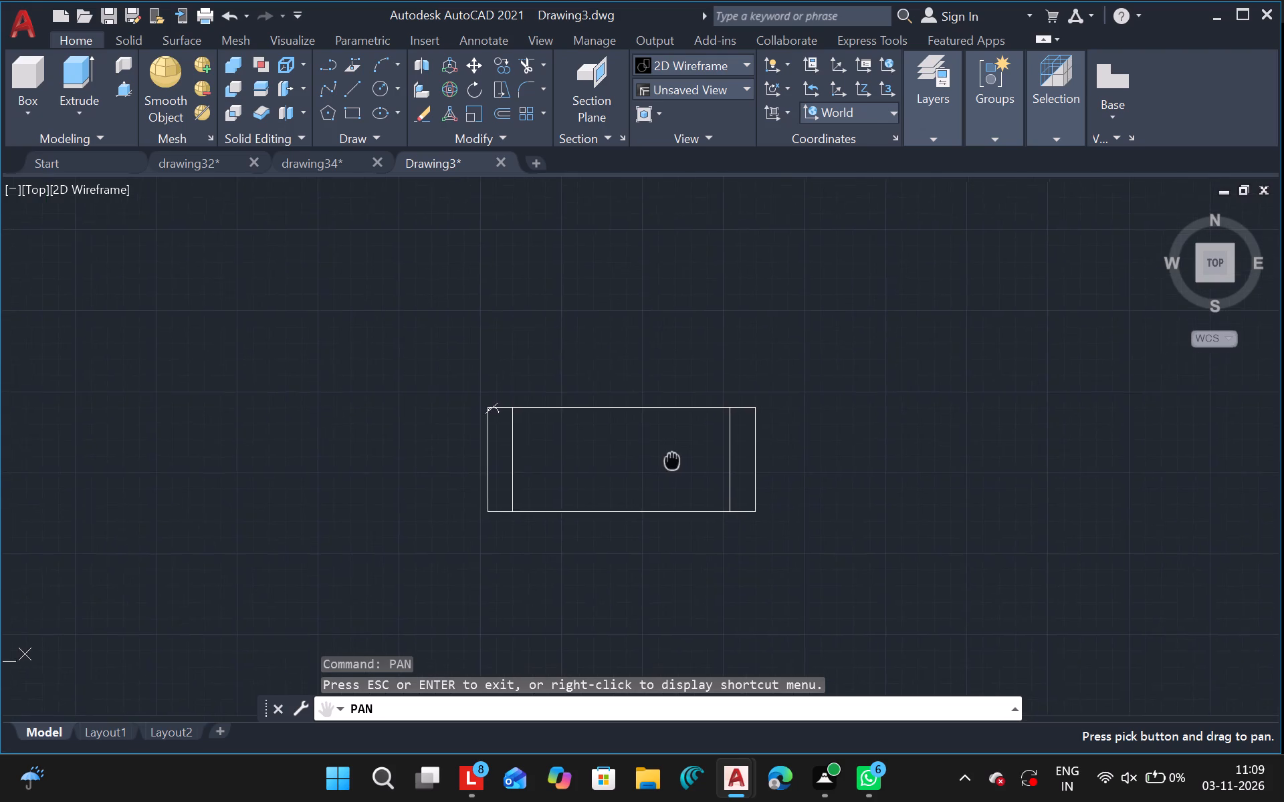
drag(670, 457, 626, 411)
drag(626, 411, 574, 362)
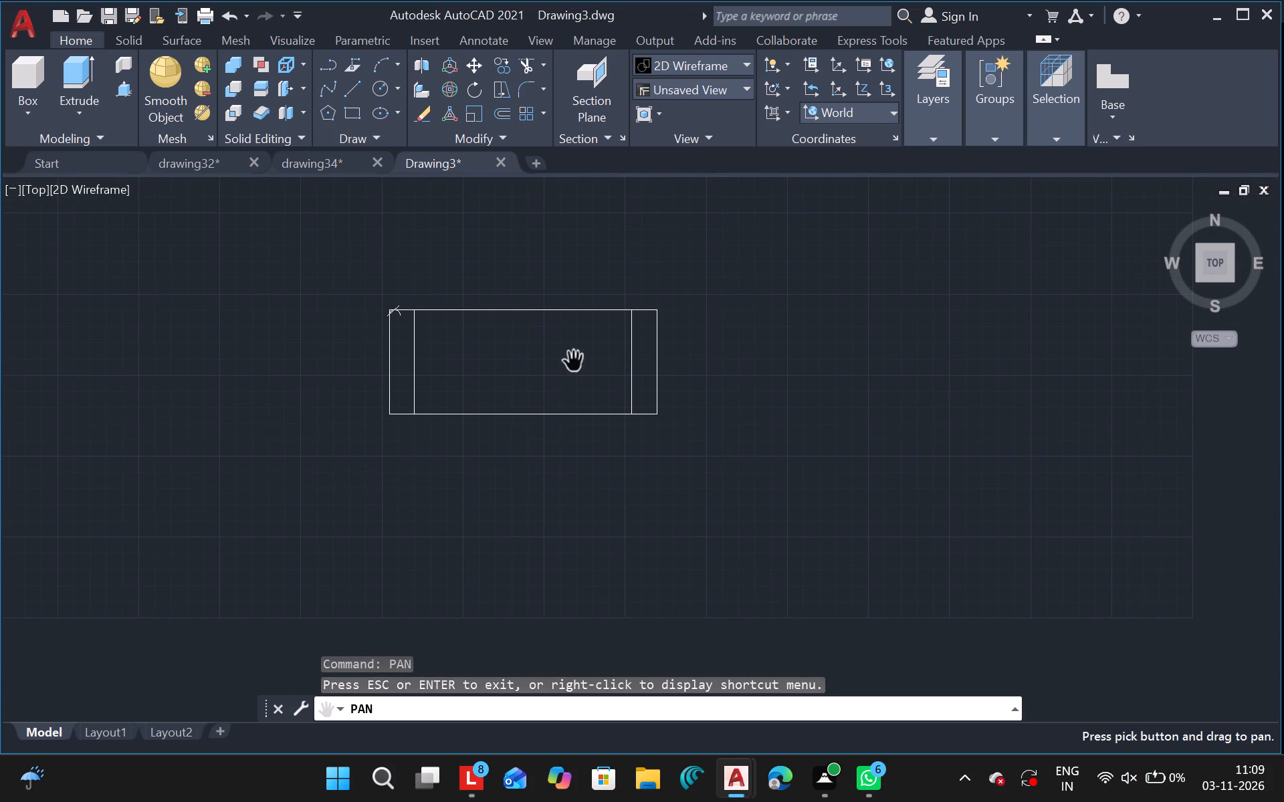
key(Escape)
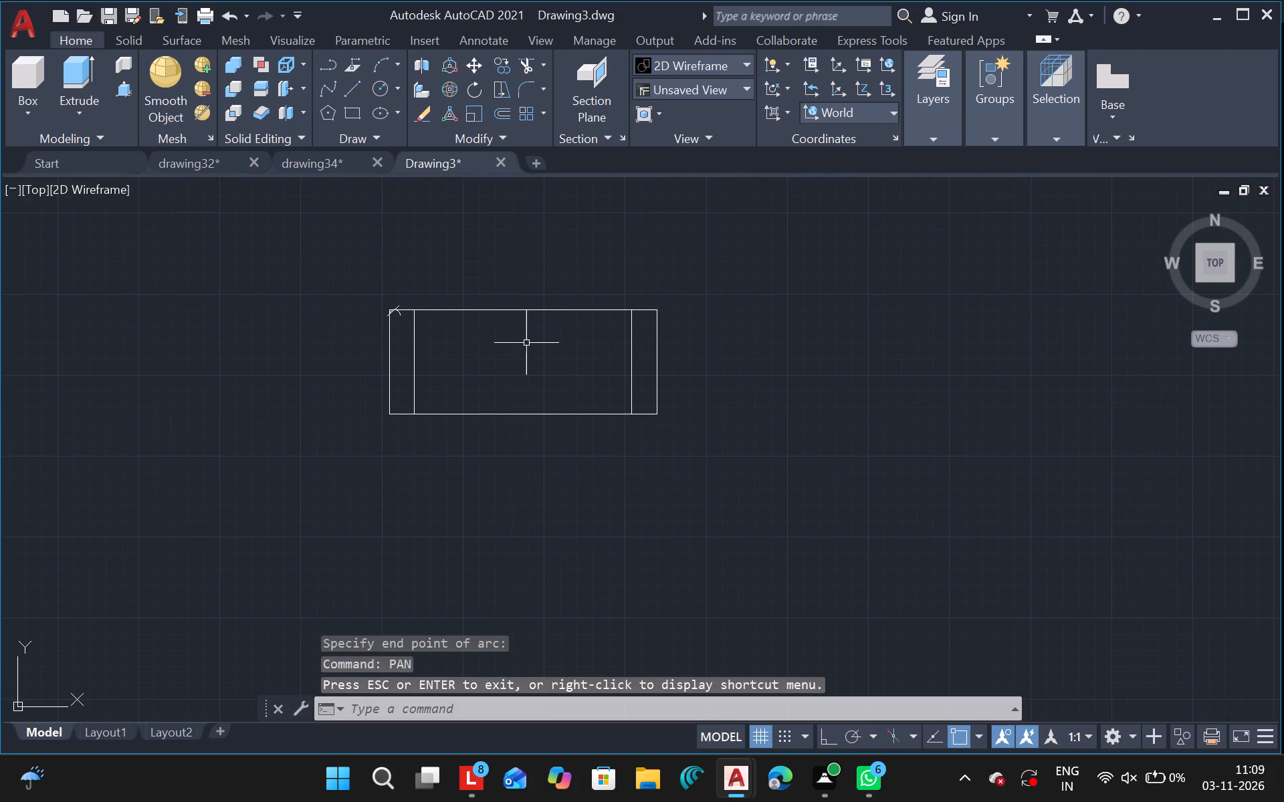
ctrl+scroll(381, 403, up, 3)
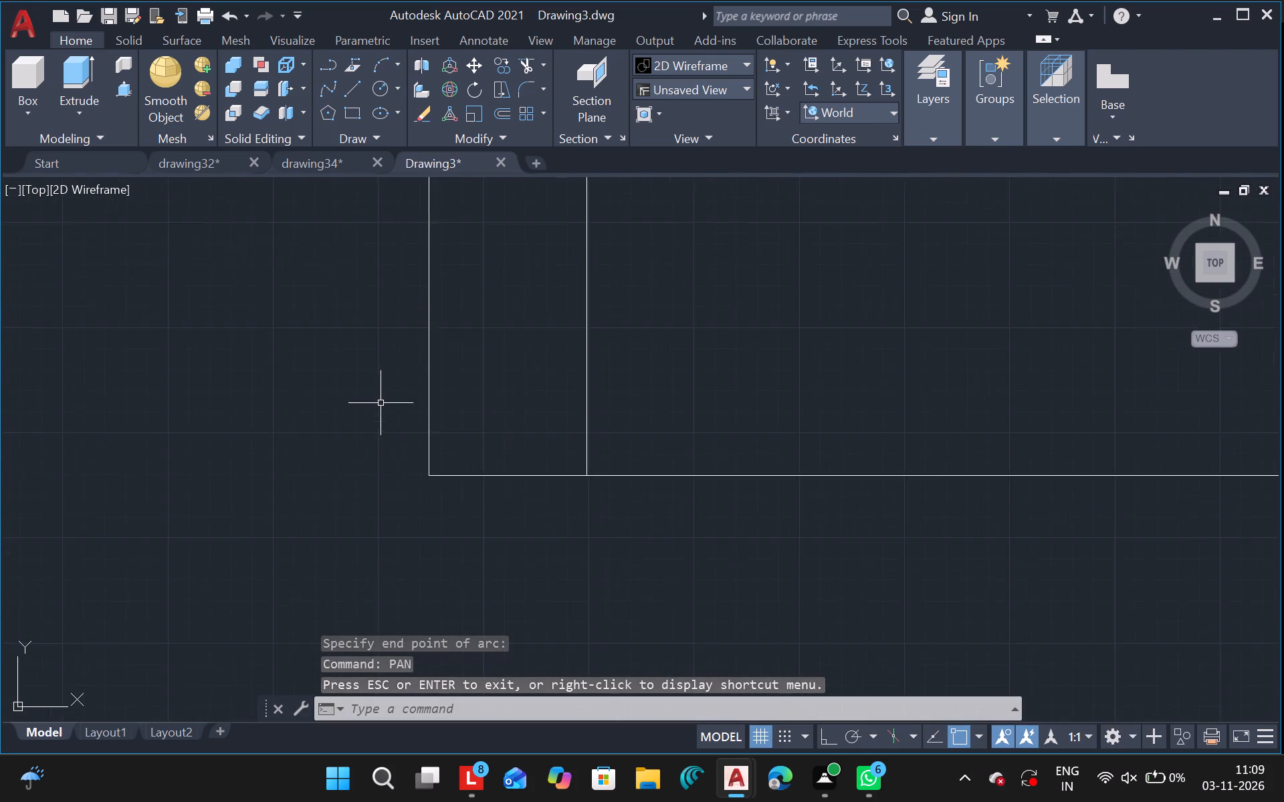
ctrl+scroll(381, 403, up, 2)
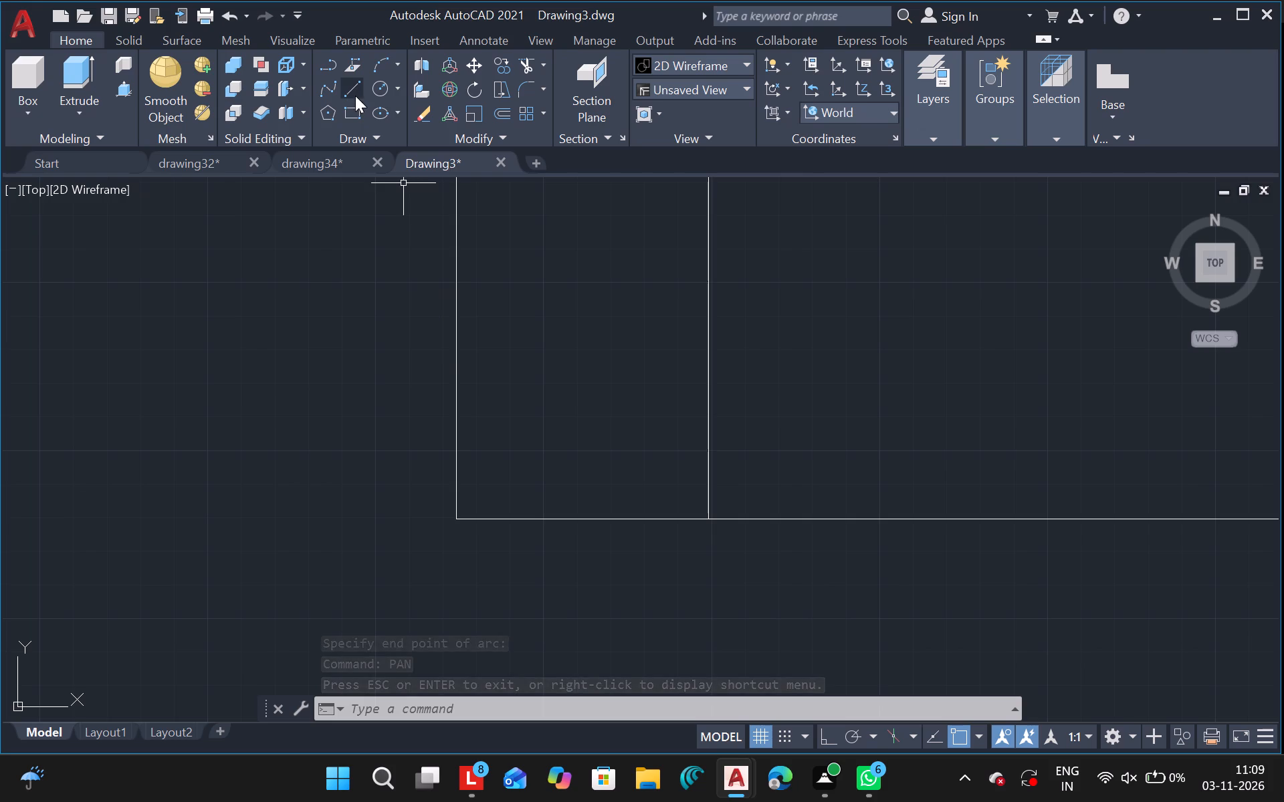
click(354, 94)
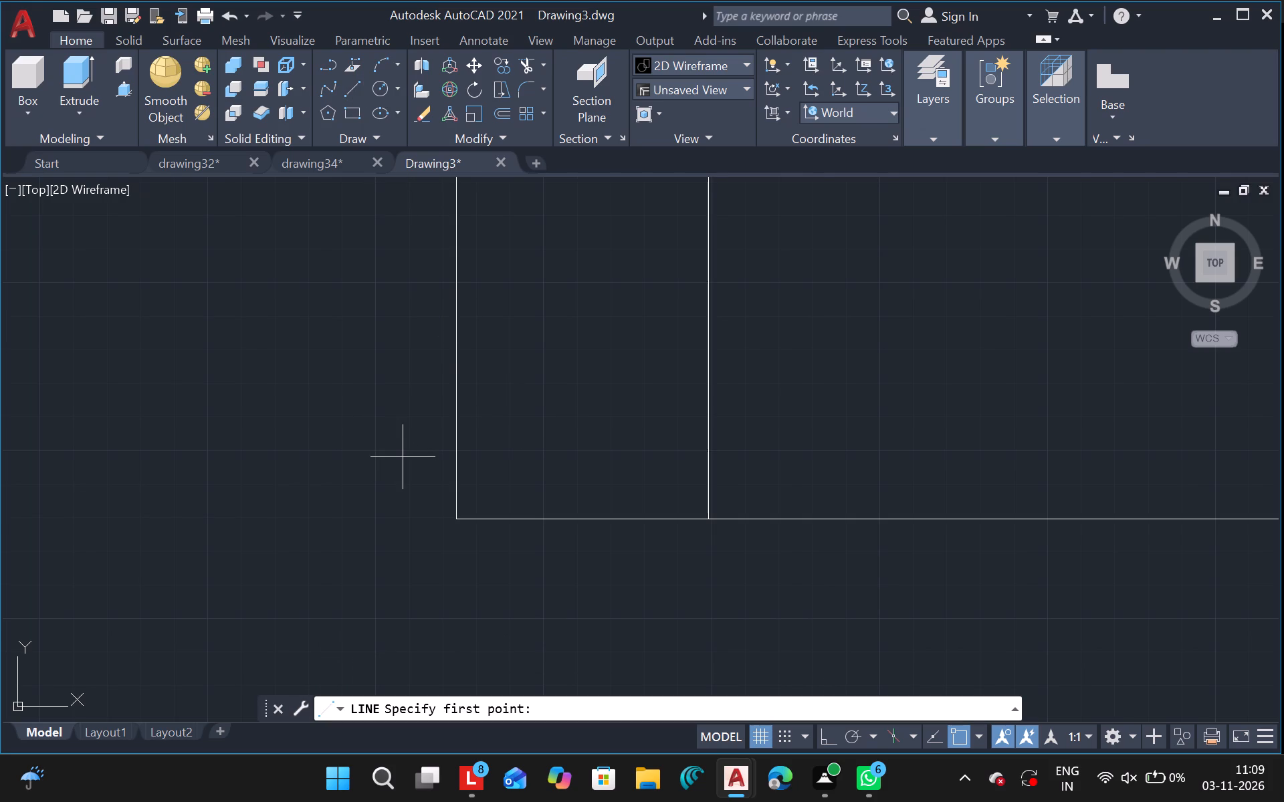
drag(433, 475, 459, 481)
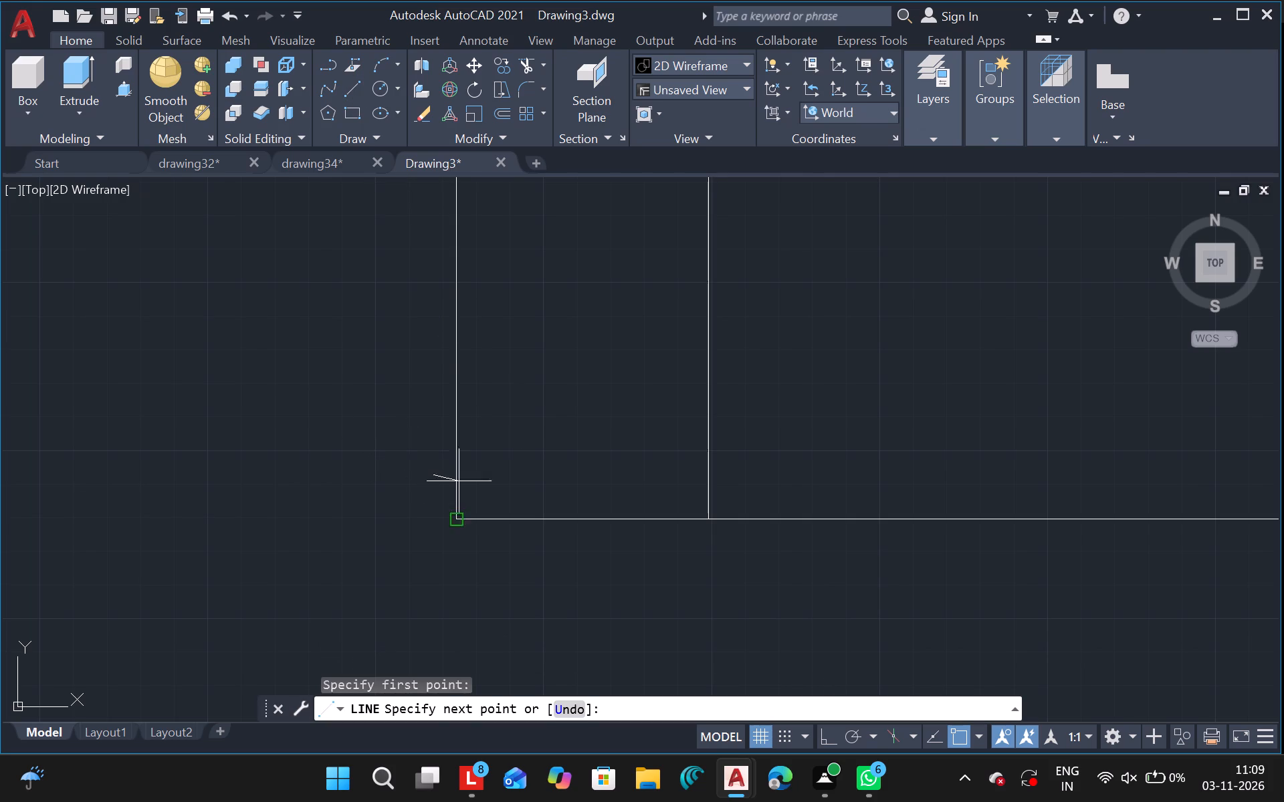
drag(459, 481, 514, 537)
click(514, 537)
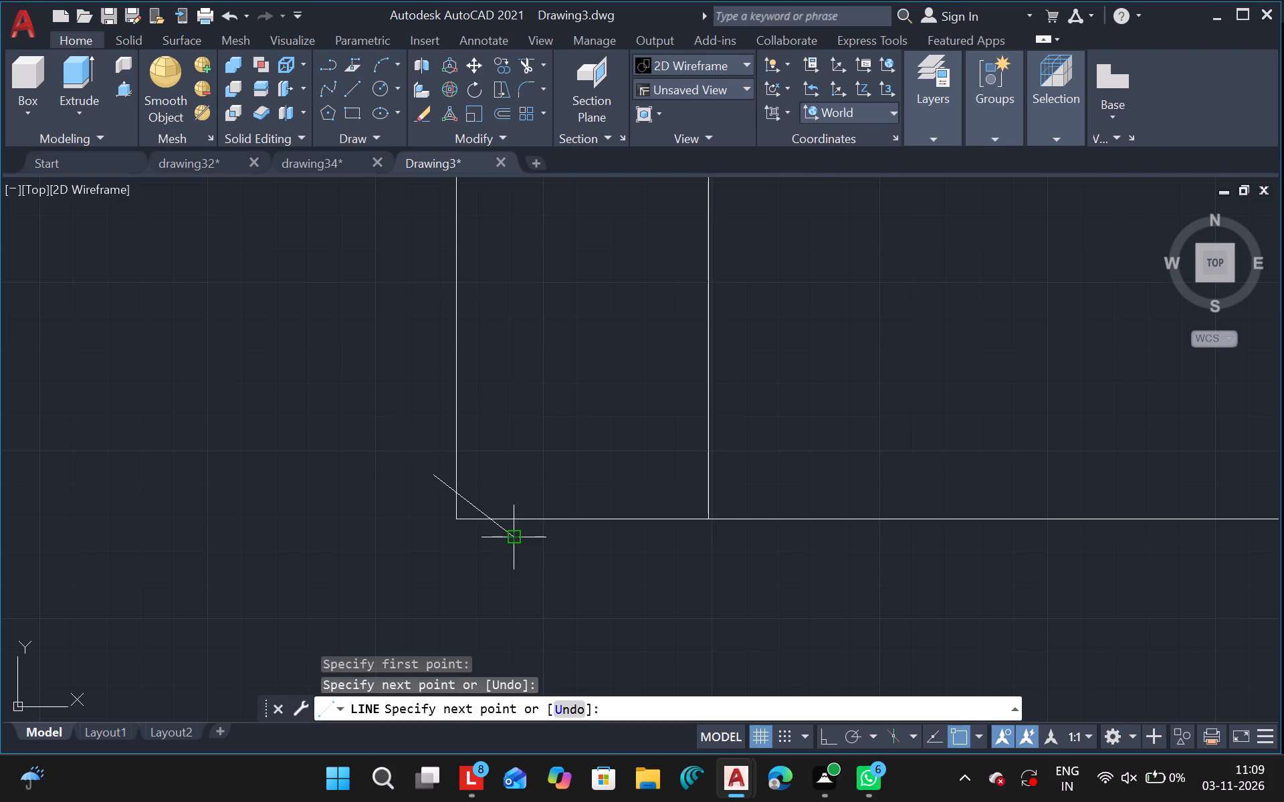
key(Escape)
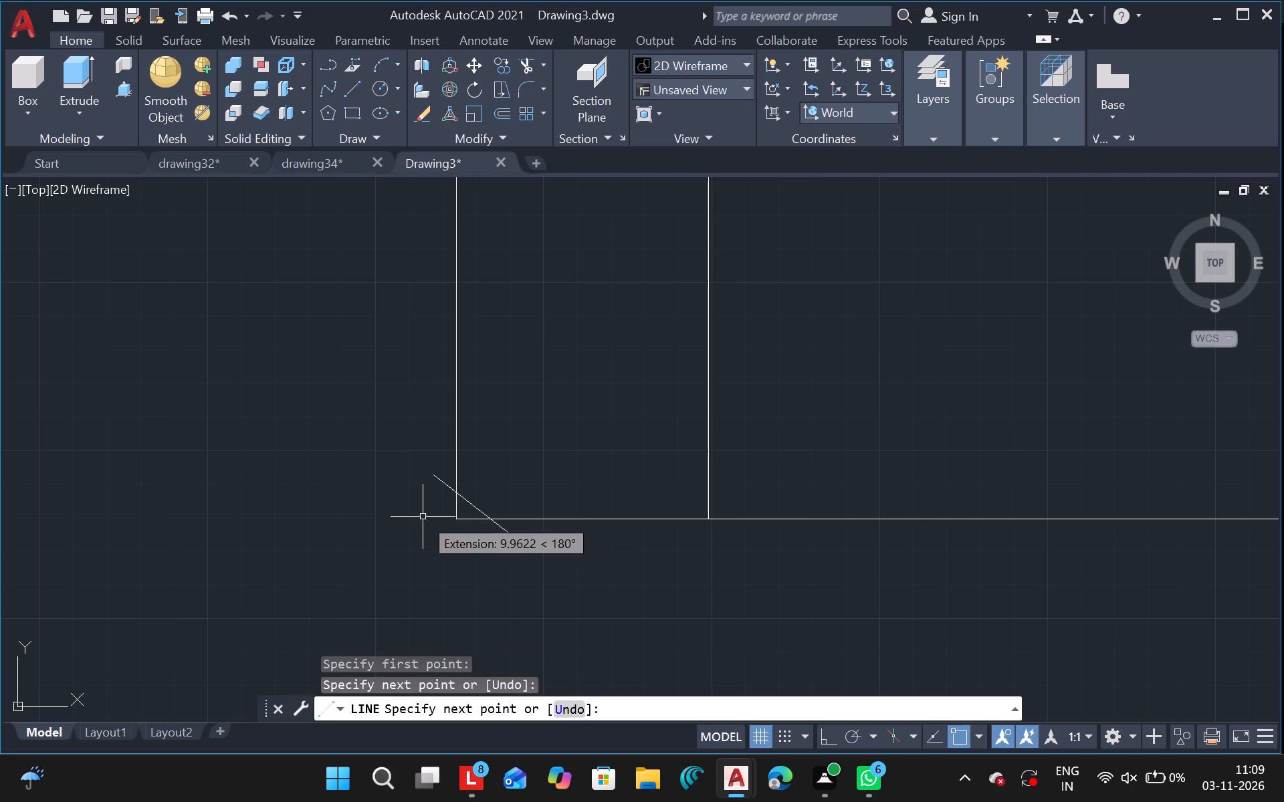
click(423, 517)
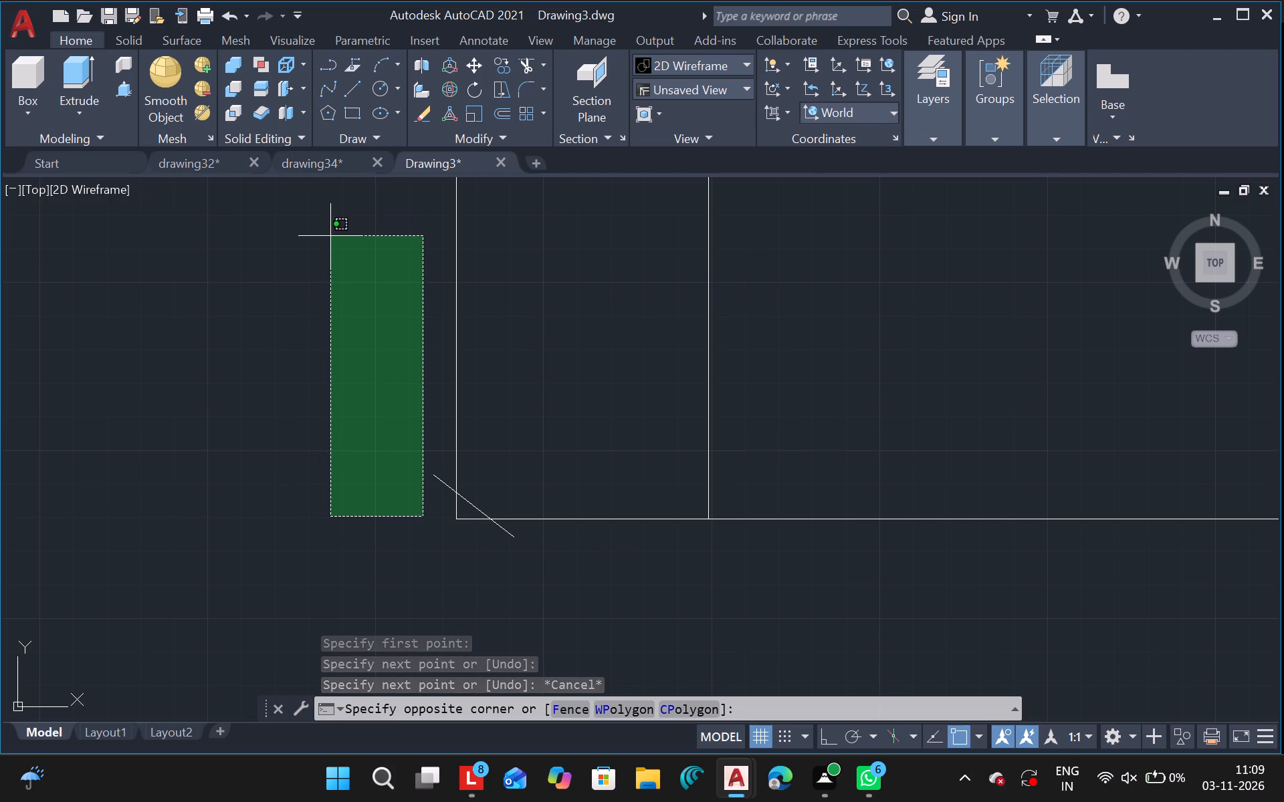
key(Escape)
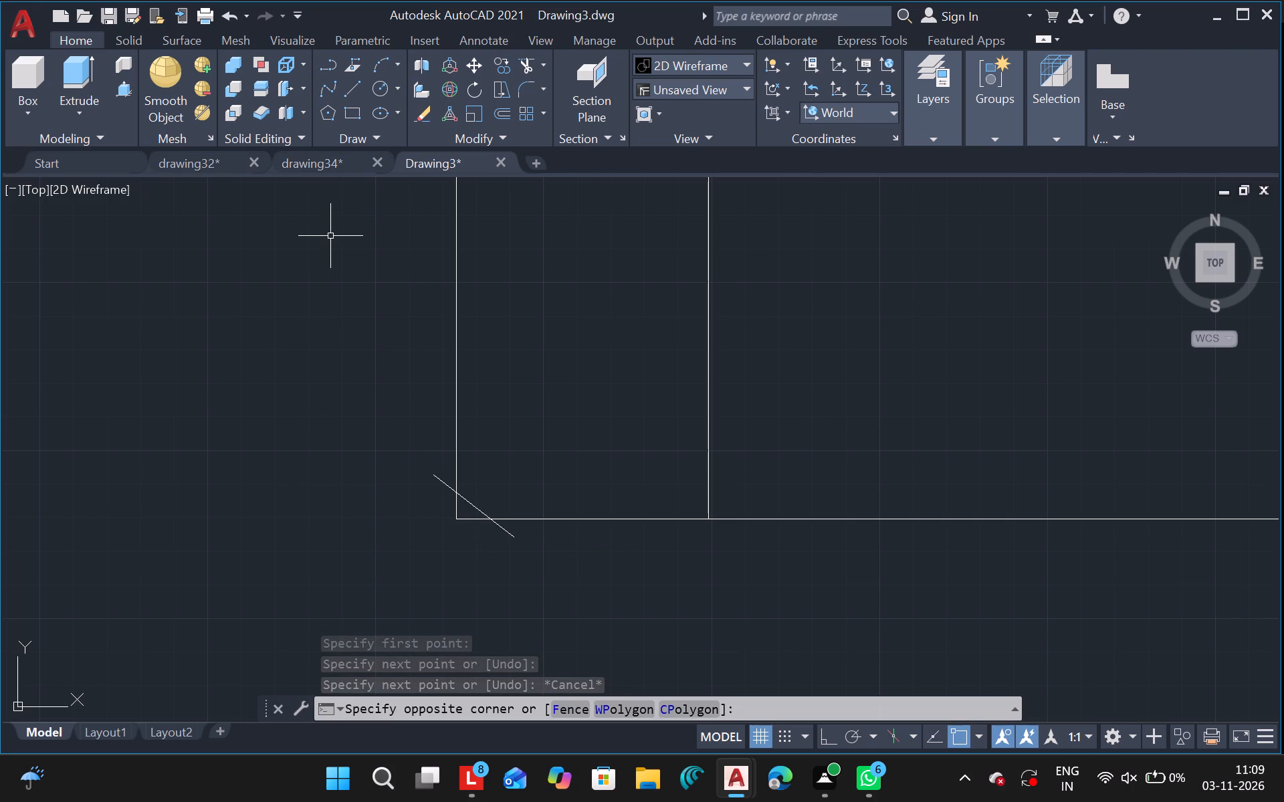
Draw a three-point arc at the lower-left corner from the diagonal's side-line crossing through its bottom-line crossing, curving up inside the rectangle.
click(377, 67)
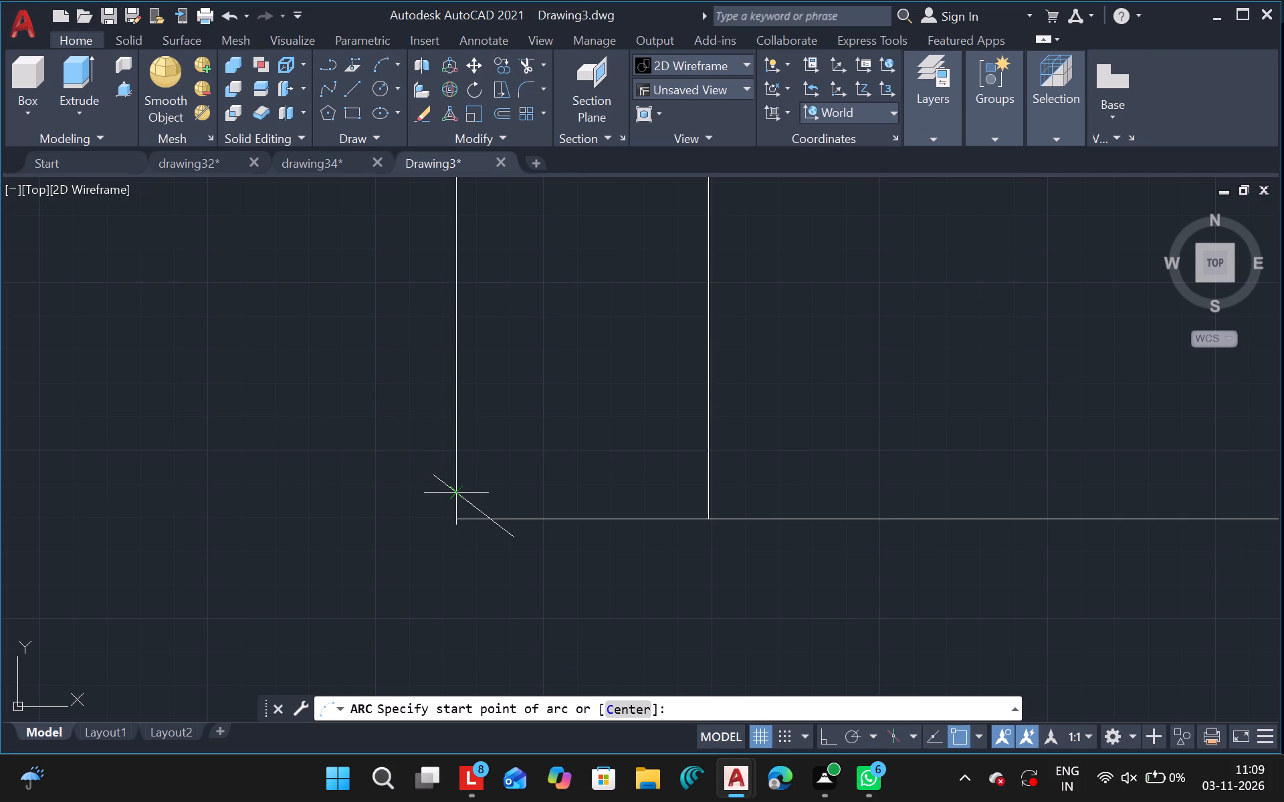
drag(452, 490, 490, 521)
click(490, 521)
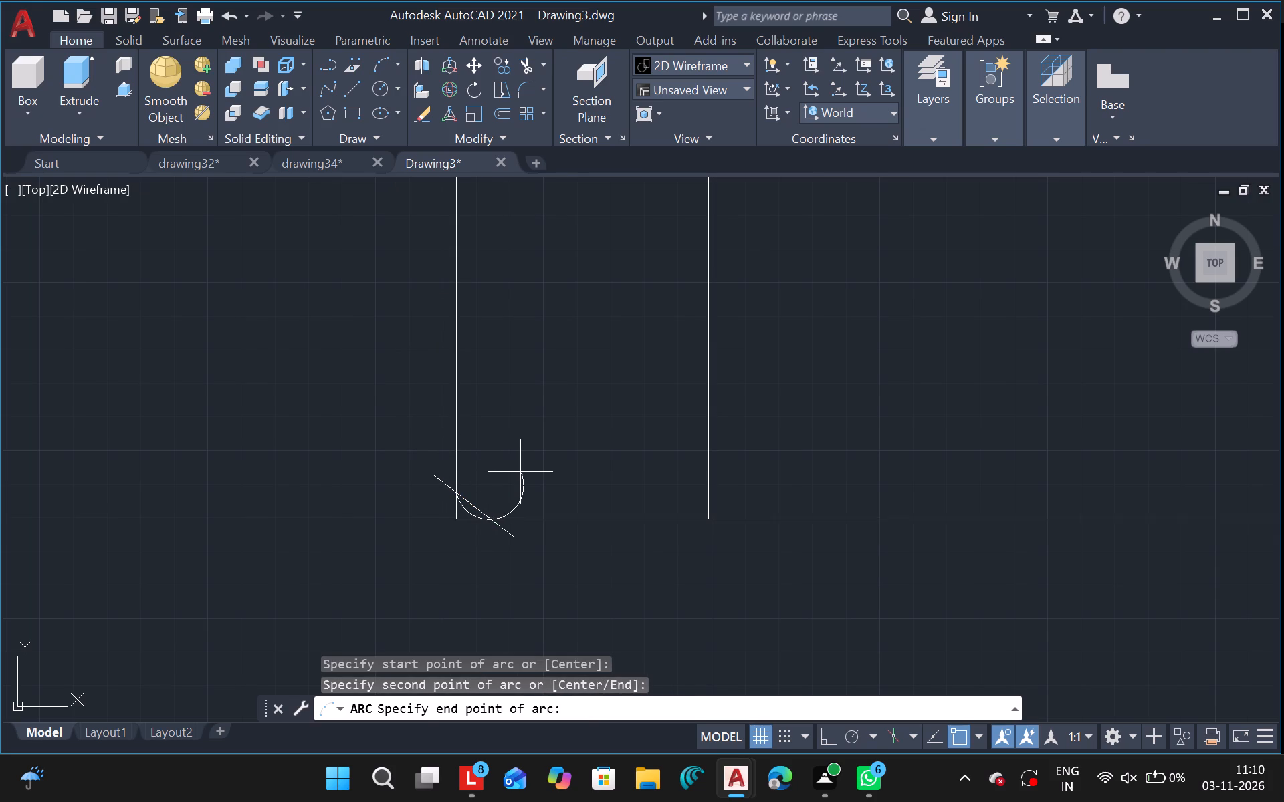
click(541, 471)
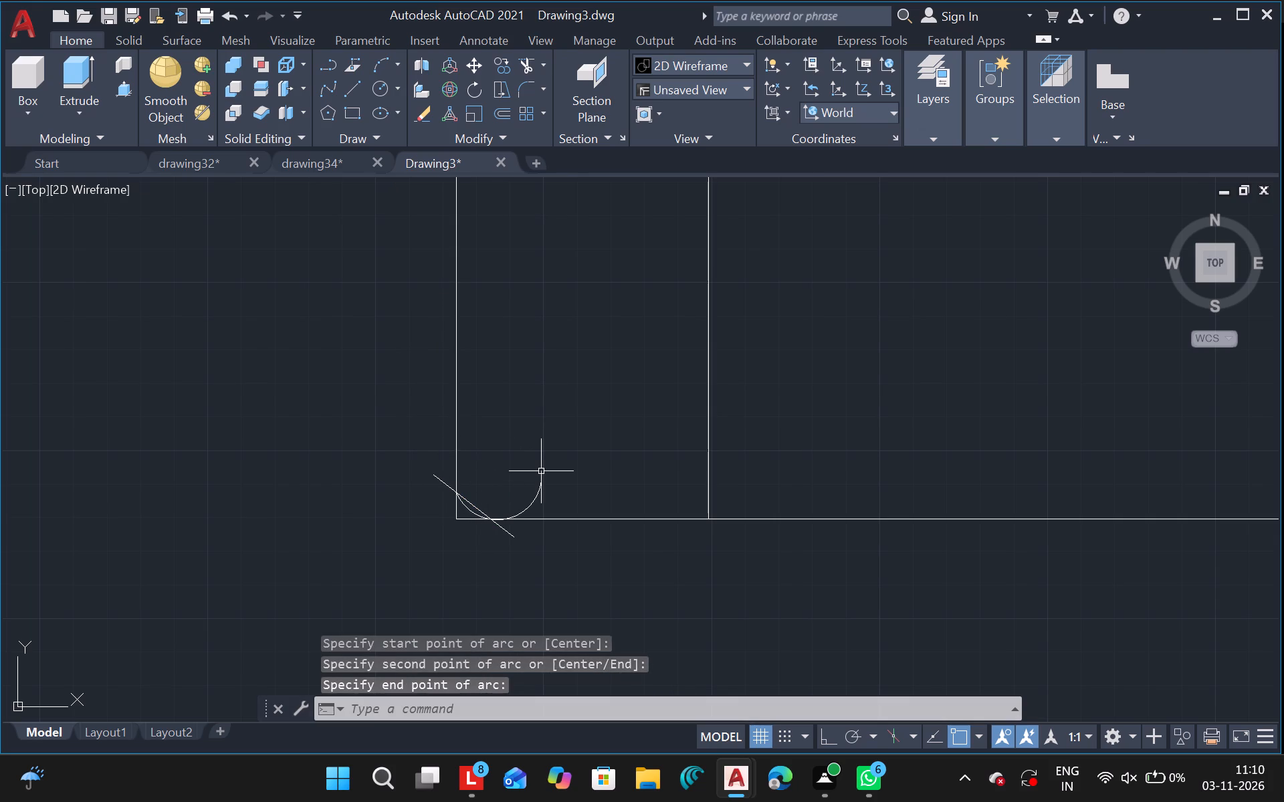
click(541, 471)
key(Escape)
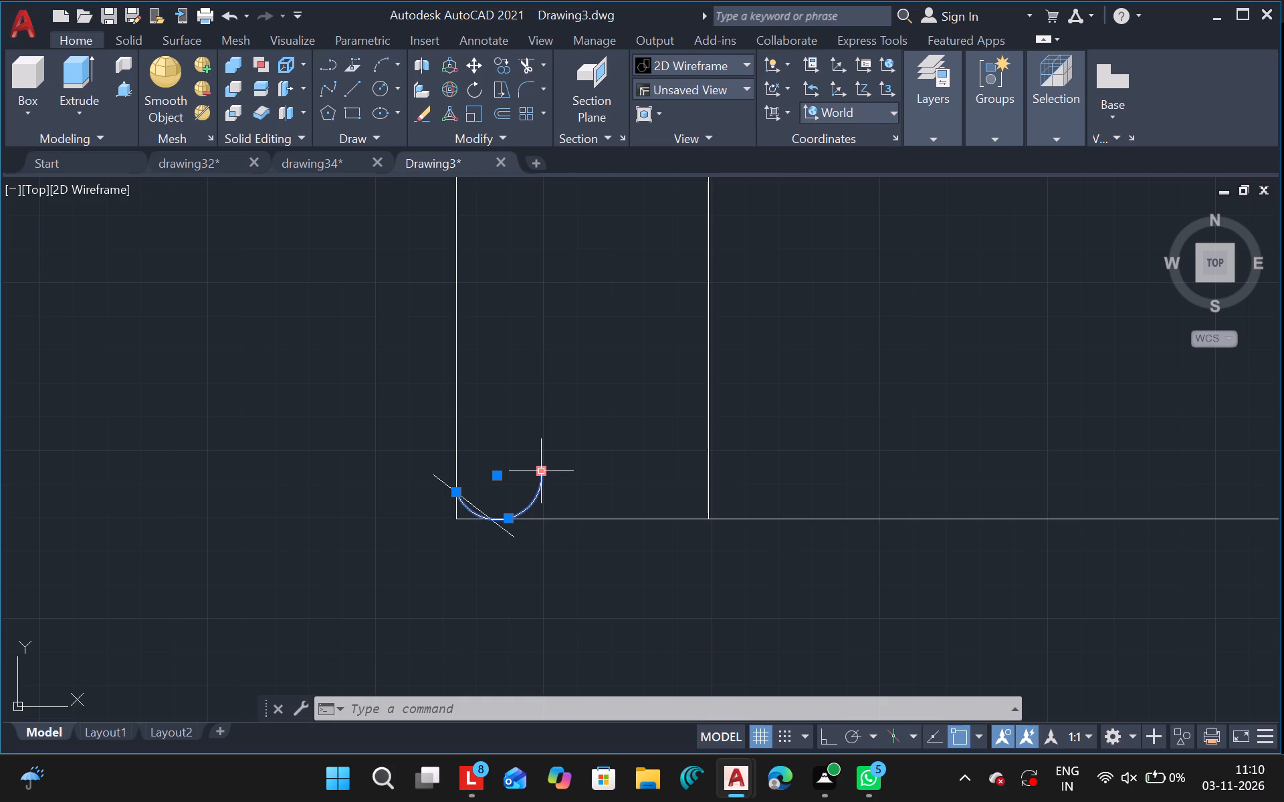
key(Escape)
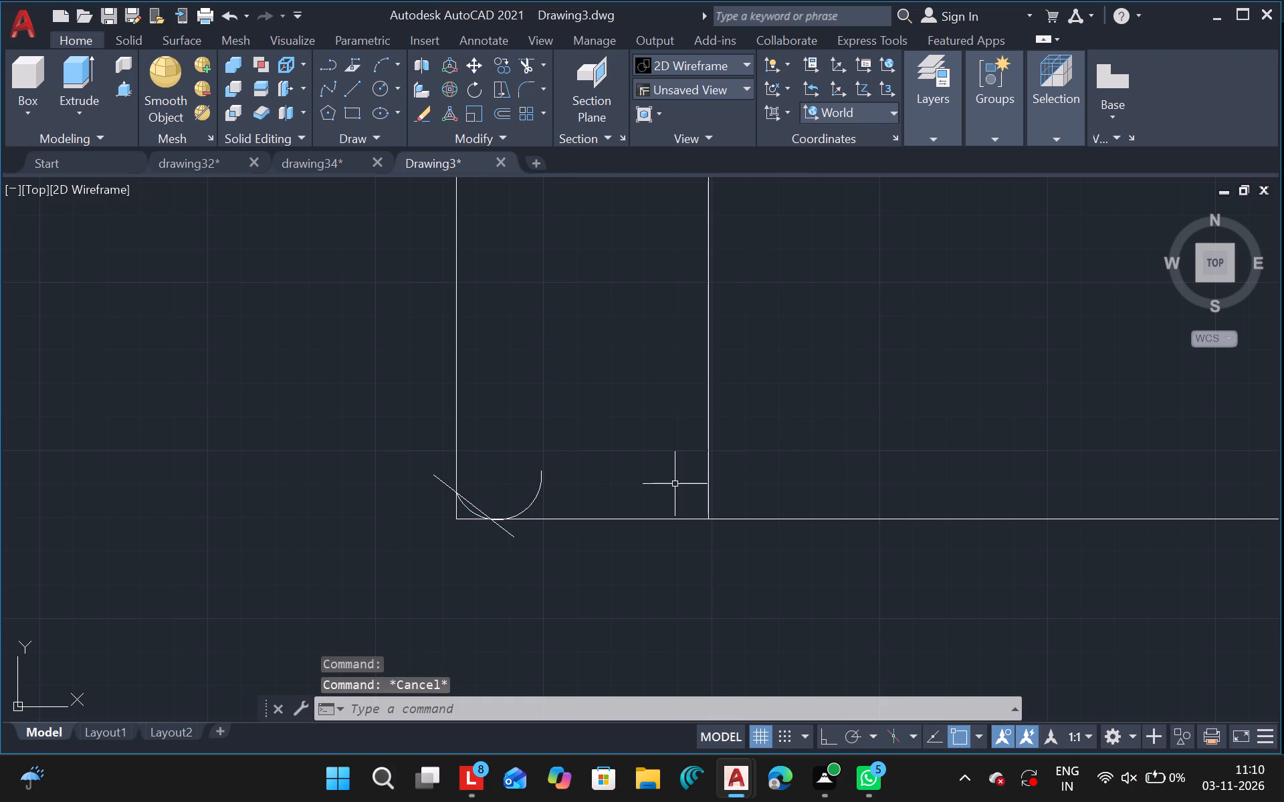
Bring the rectangle's upper-right corner into close view.
ctrl+scroll(1012, 386, down, 5)
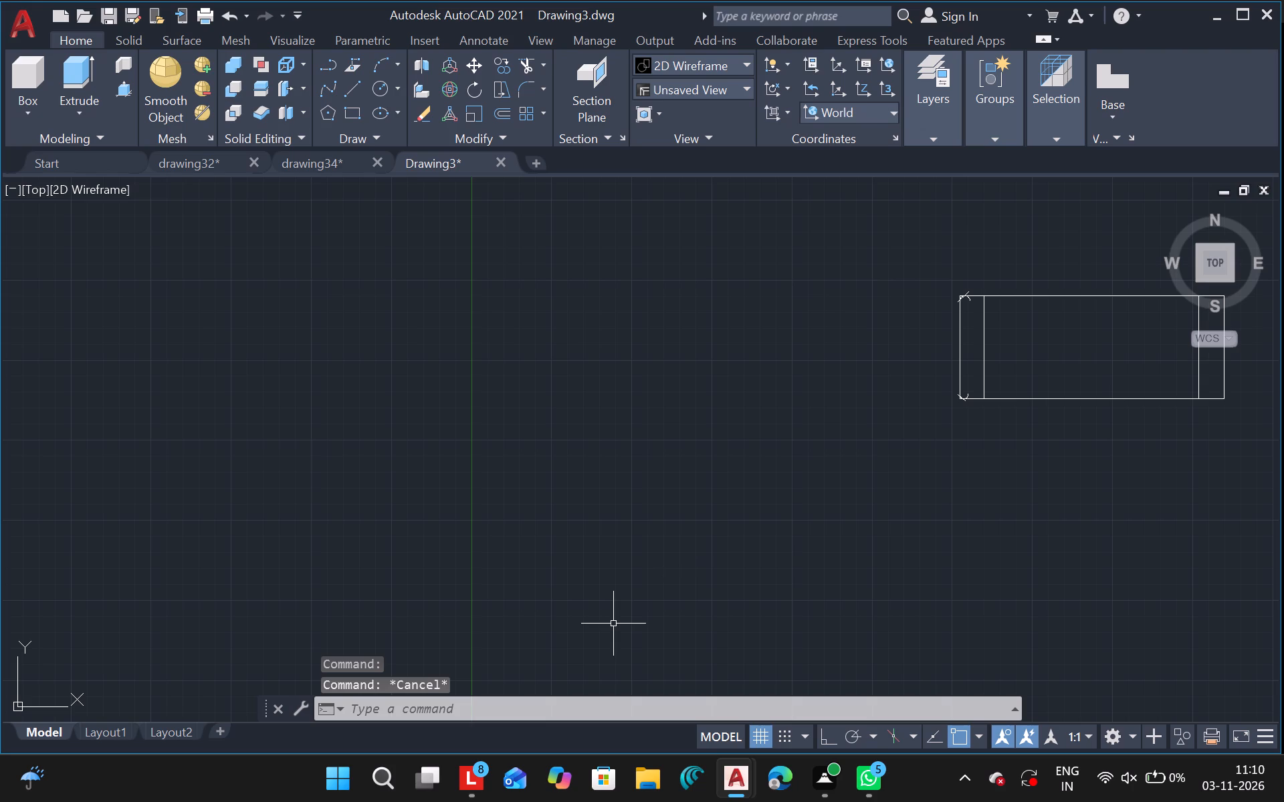
key(p)
key(a)
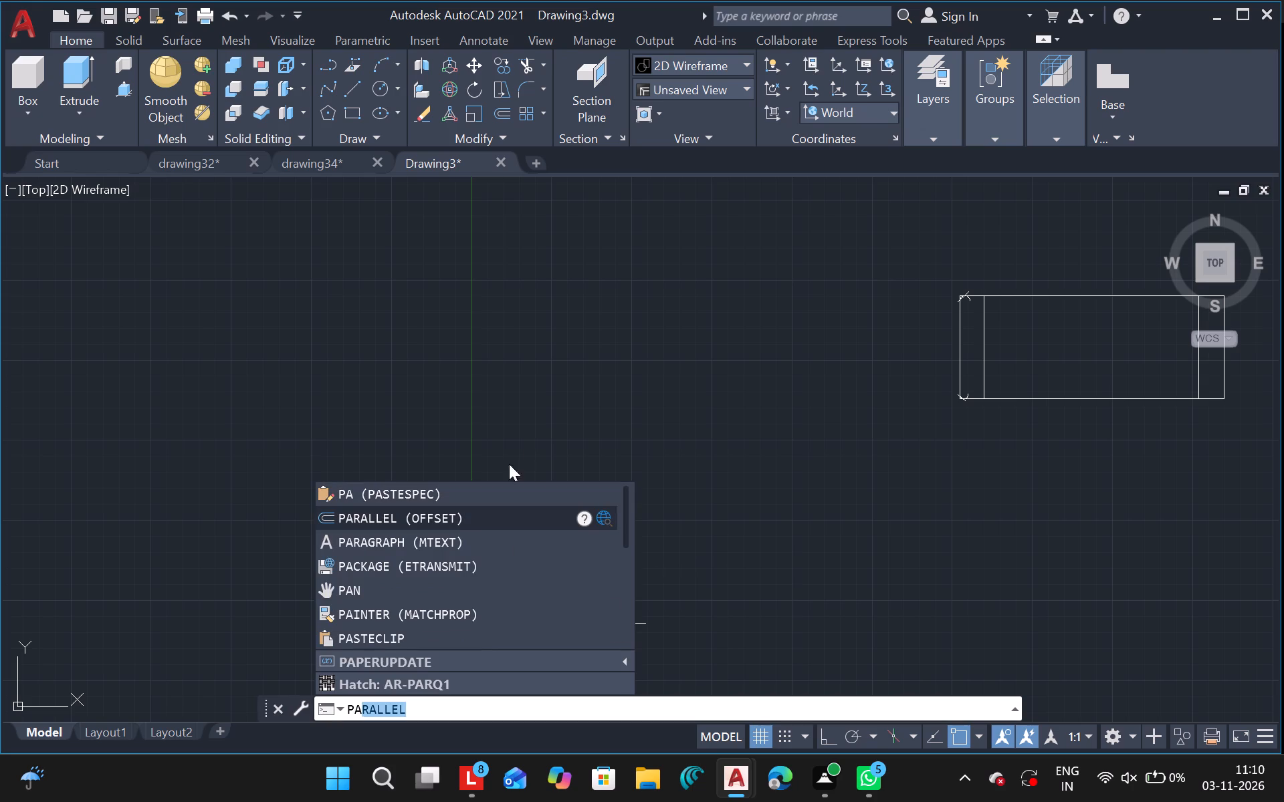
click(353, 589)
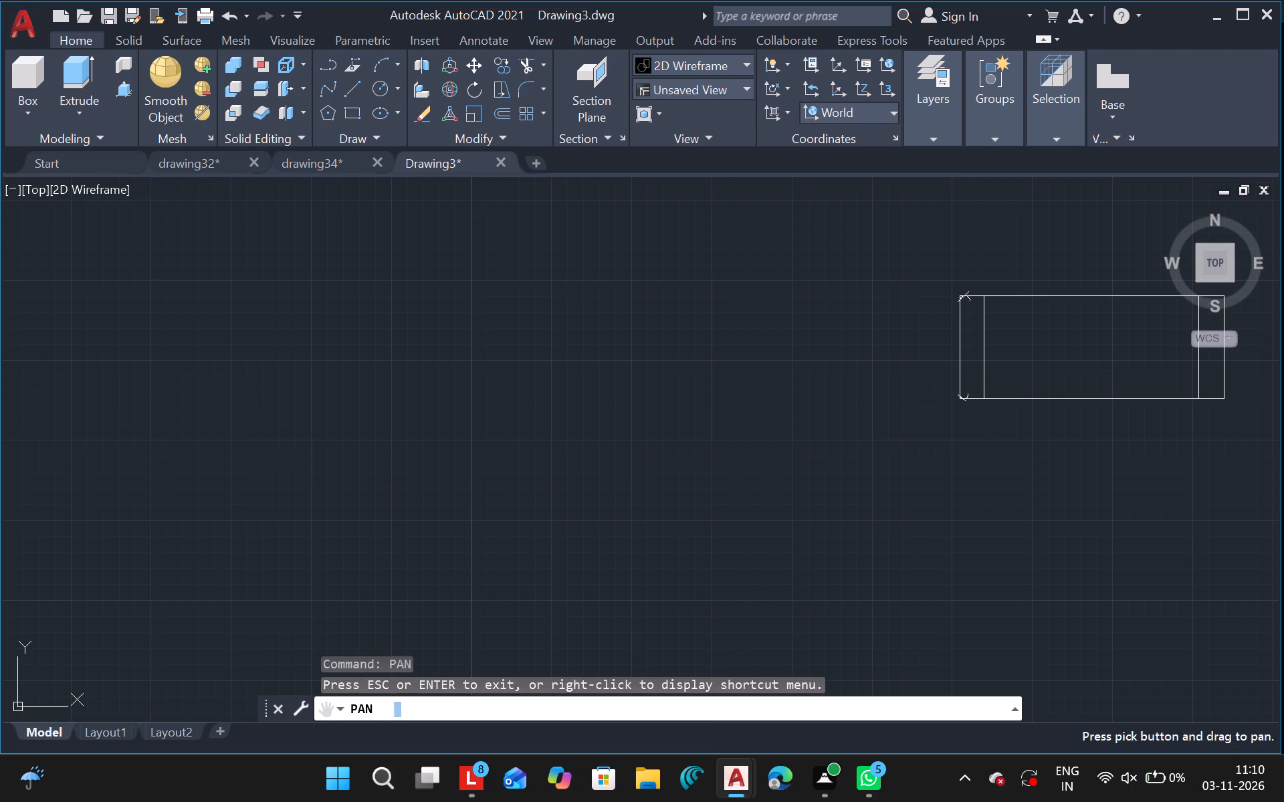
drag(1069, 341, 760, 344)
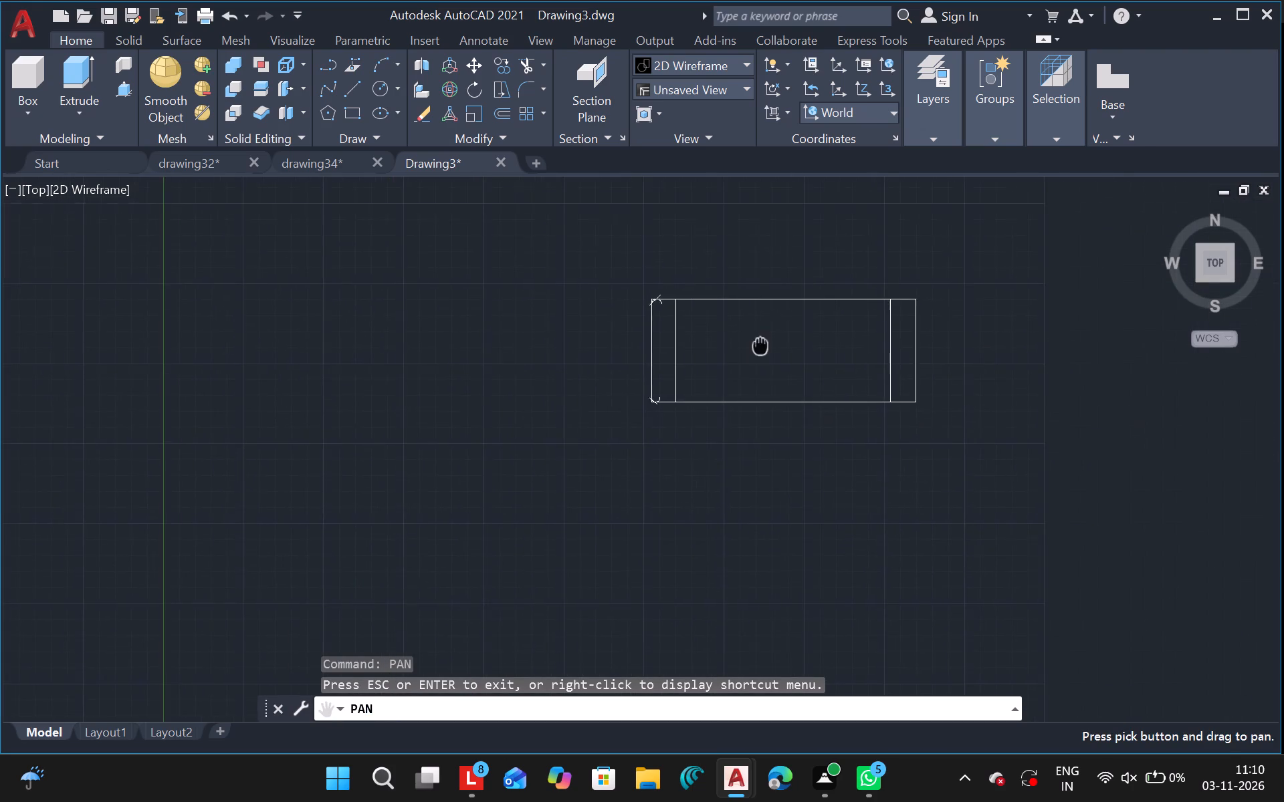
drag(760, 344, 500, 396)
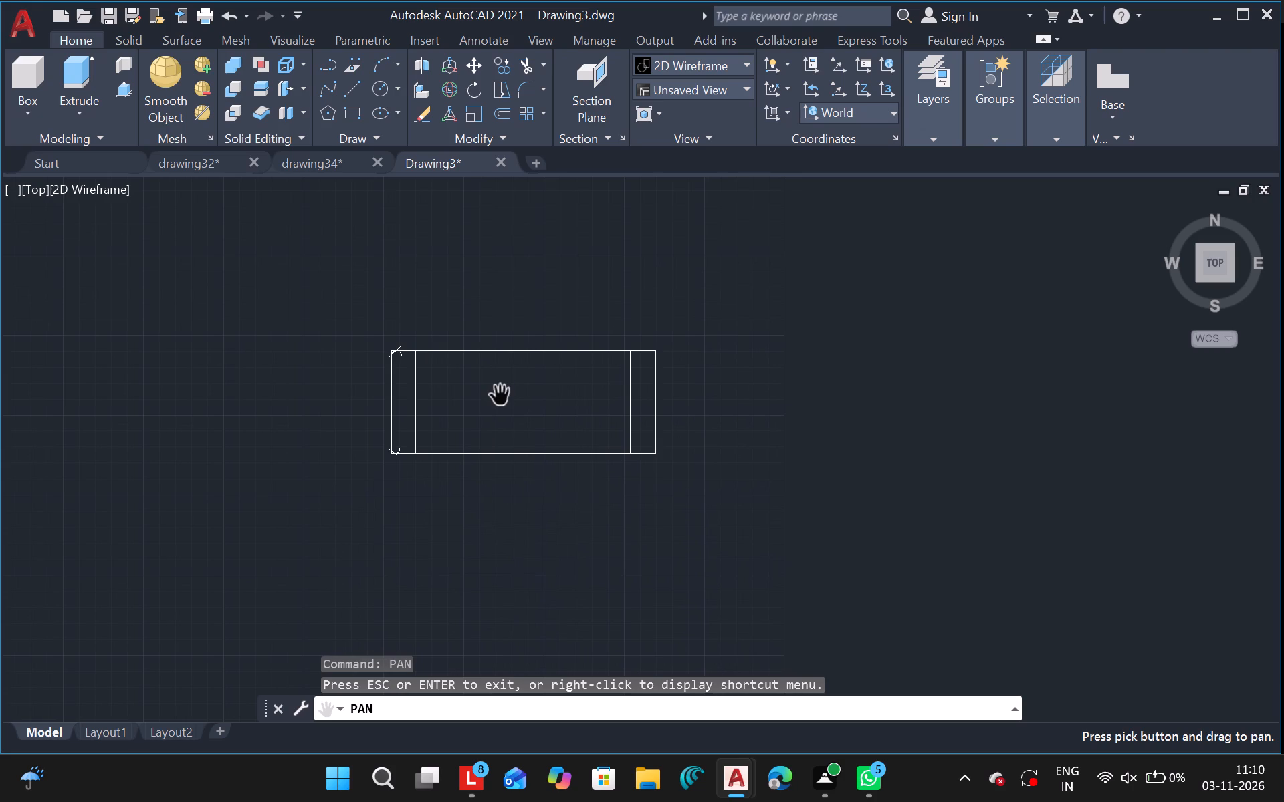
key(Escape)
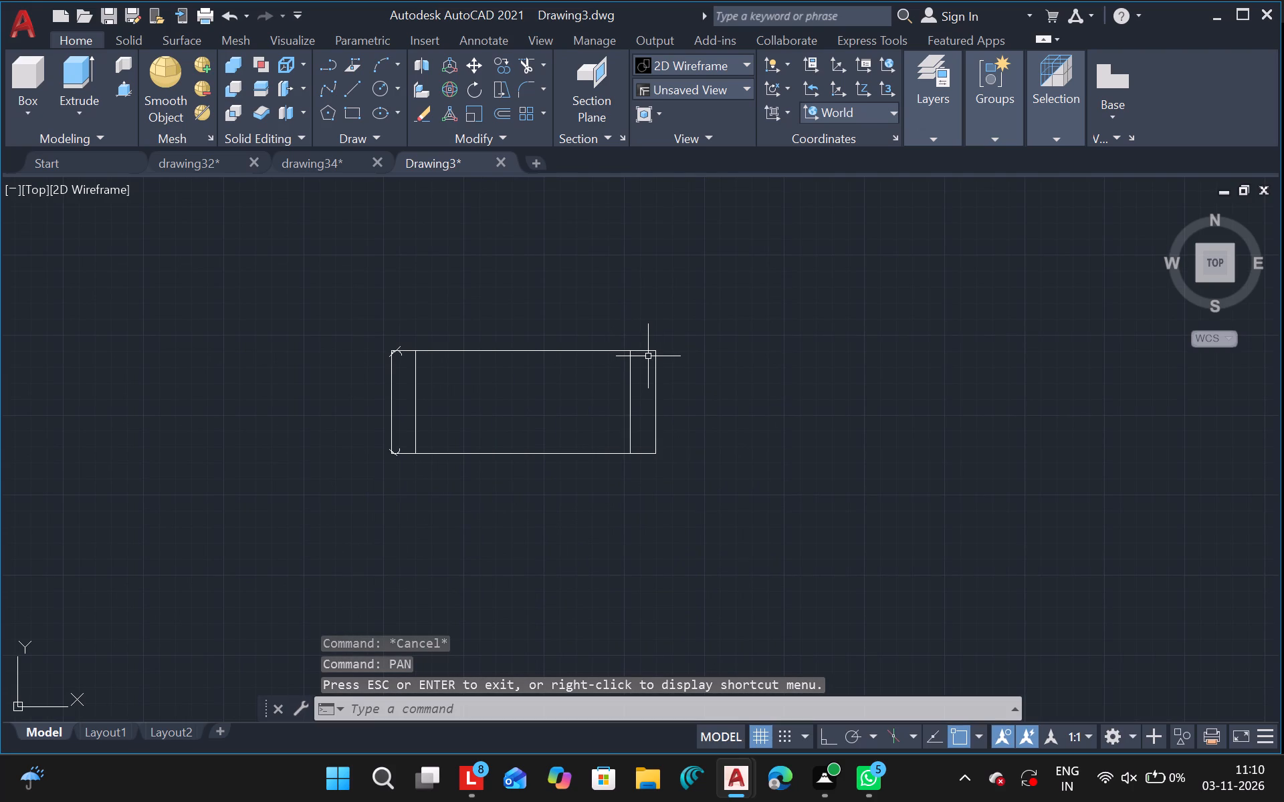
ctrl+scroll(648, 356, up, 4)
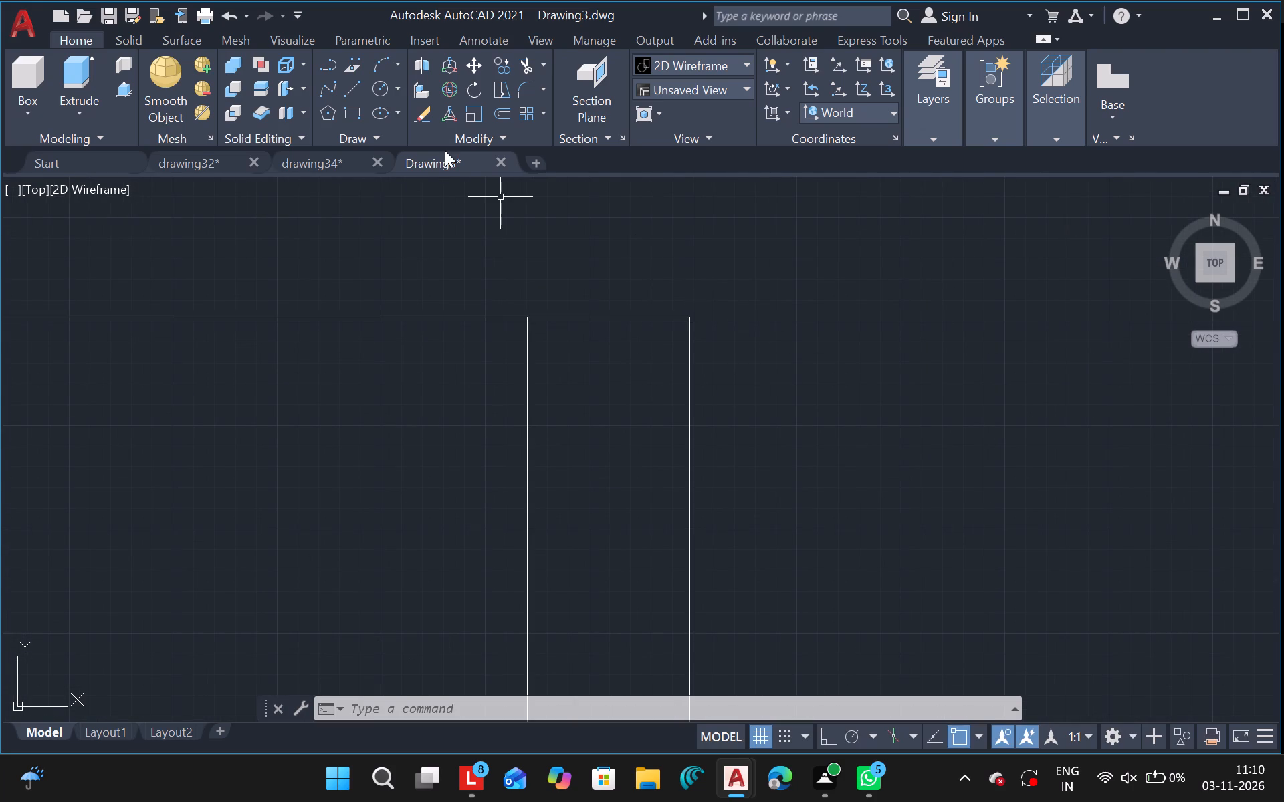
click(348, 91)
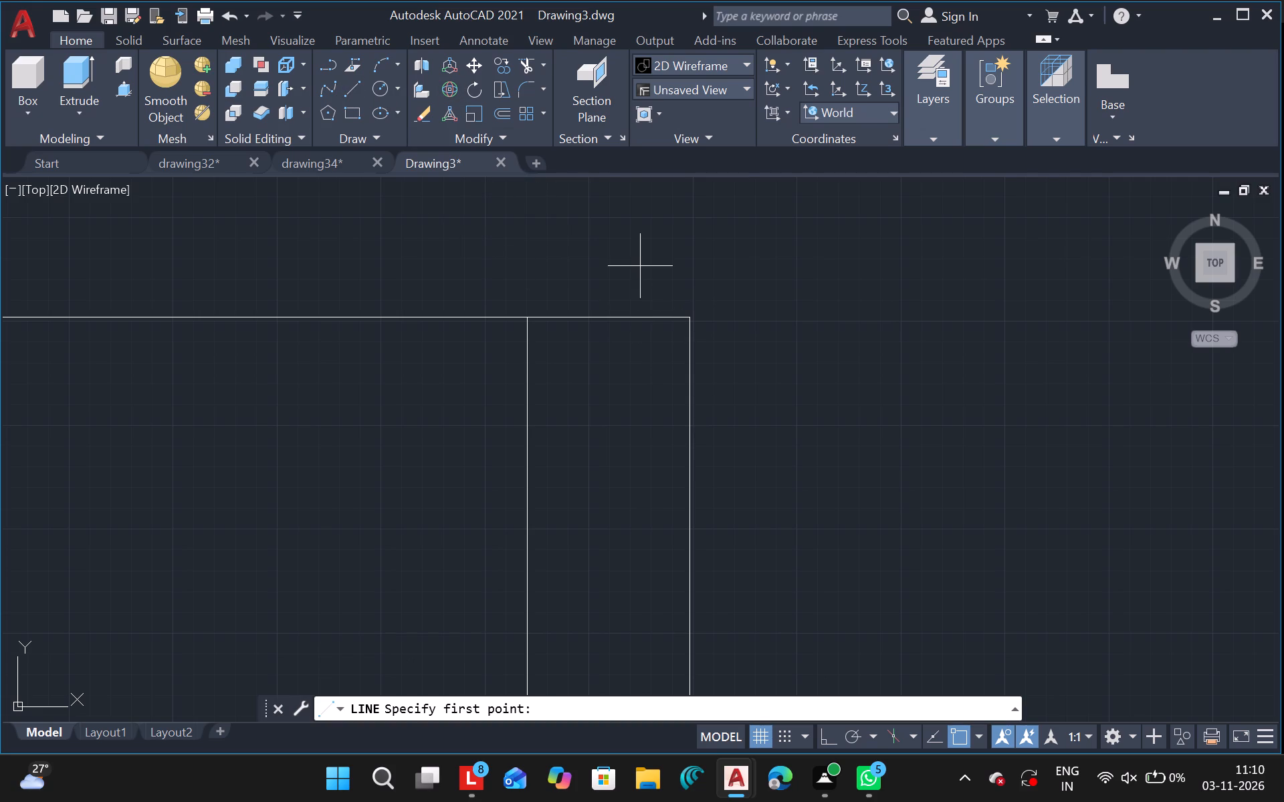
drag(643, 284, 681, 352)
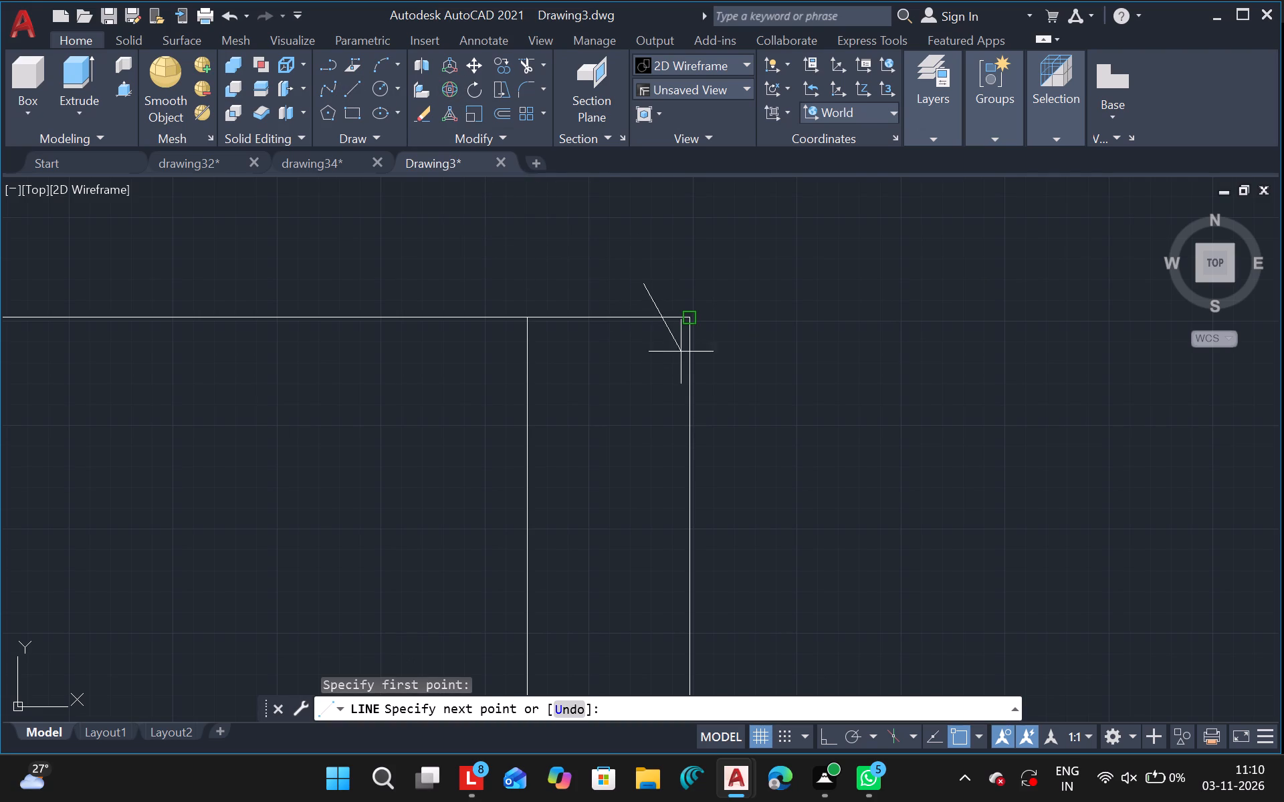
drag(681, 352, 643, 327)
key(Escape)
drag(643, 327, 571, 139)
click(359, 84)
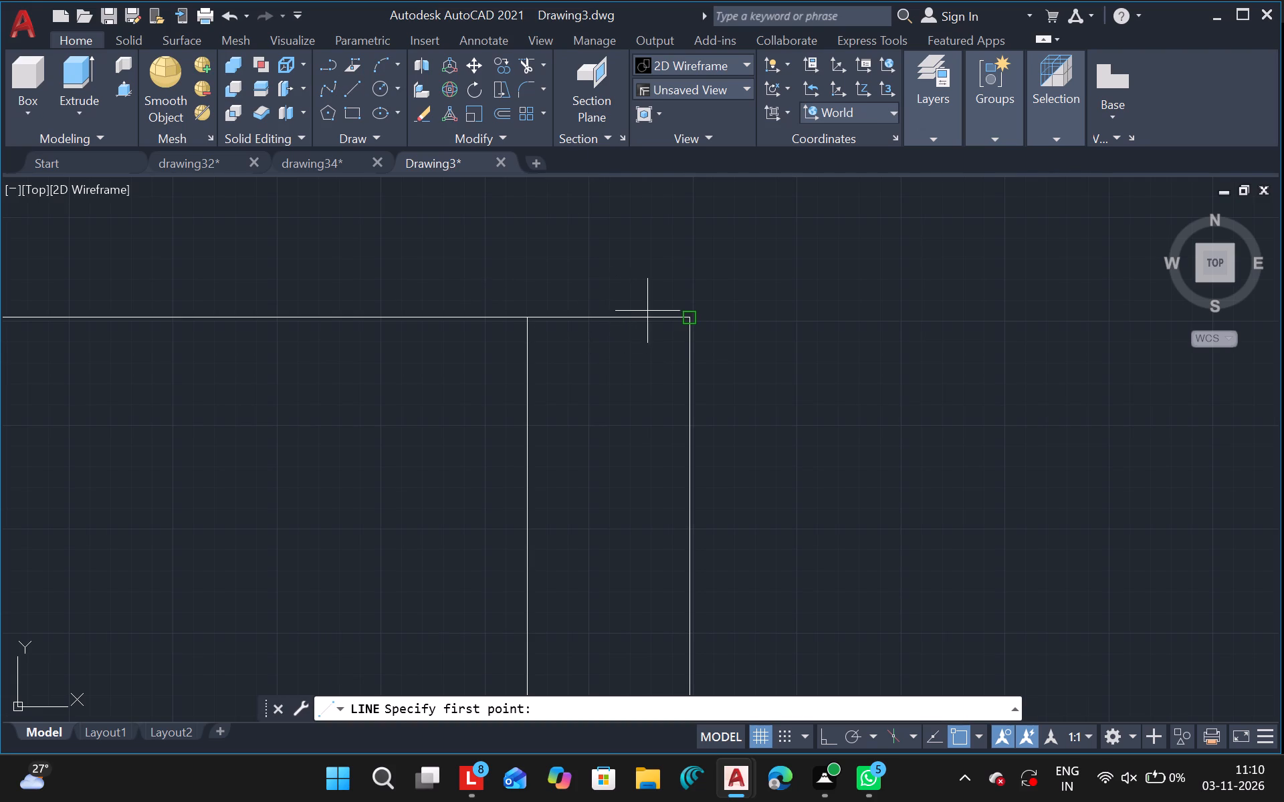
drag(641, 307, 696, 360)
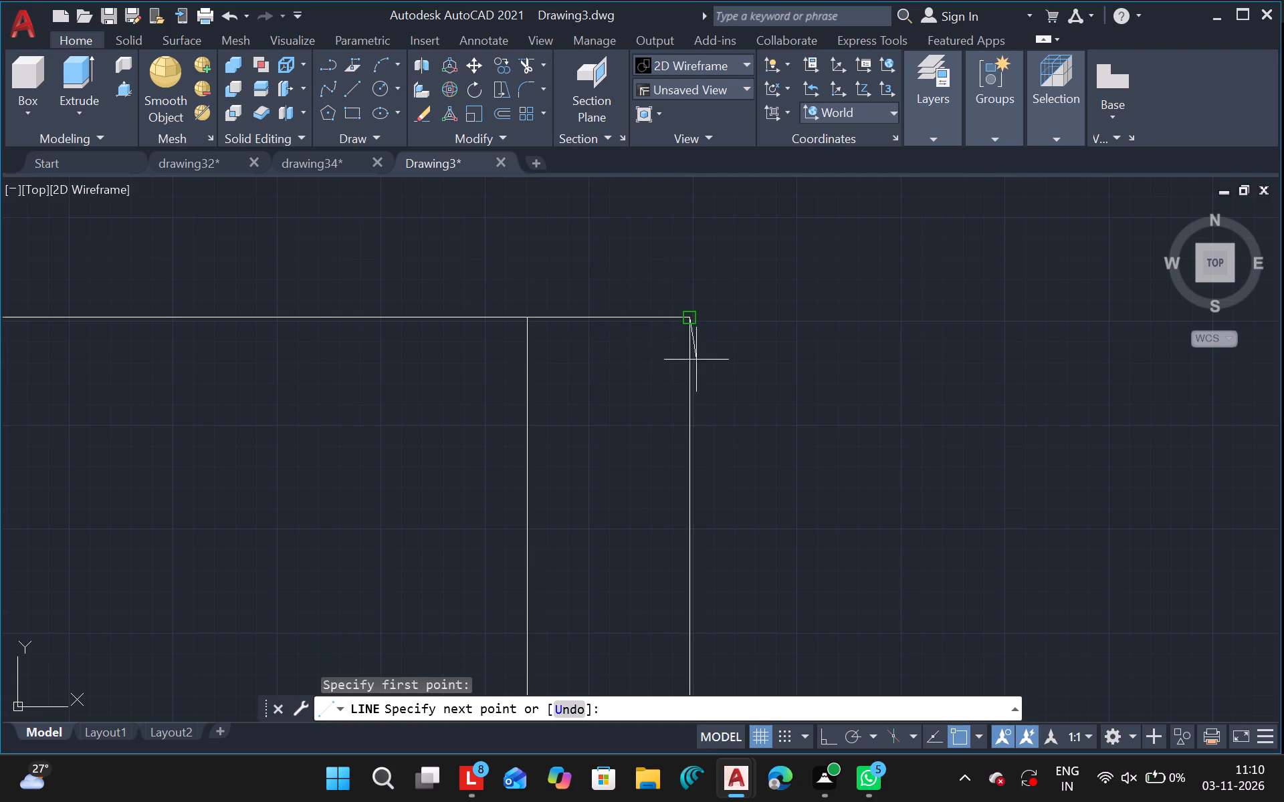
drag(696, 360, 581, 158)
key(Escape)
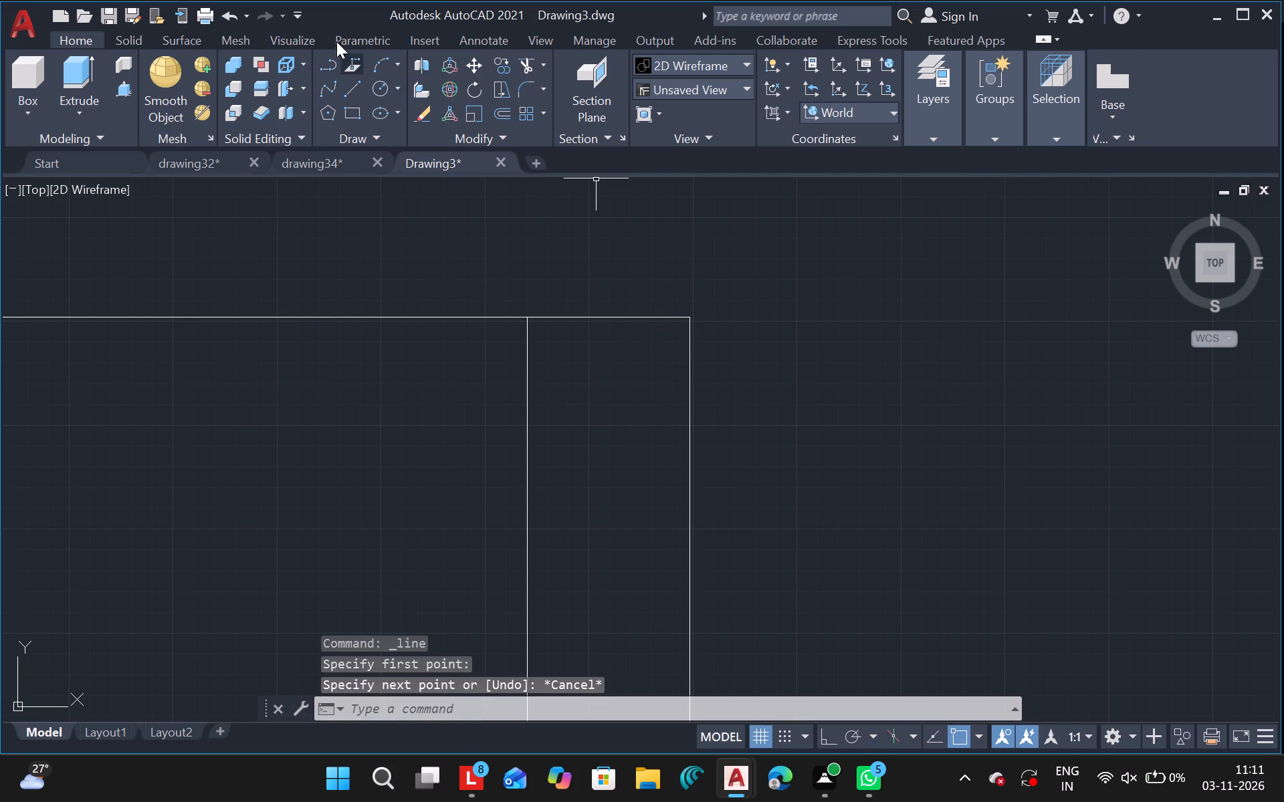
Draw a diagonal line across the rectangle's upper-right corner, extending slightly past both the top line and the right side line.
click(350, 88)
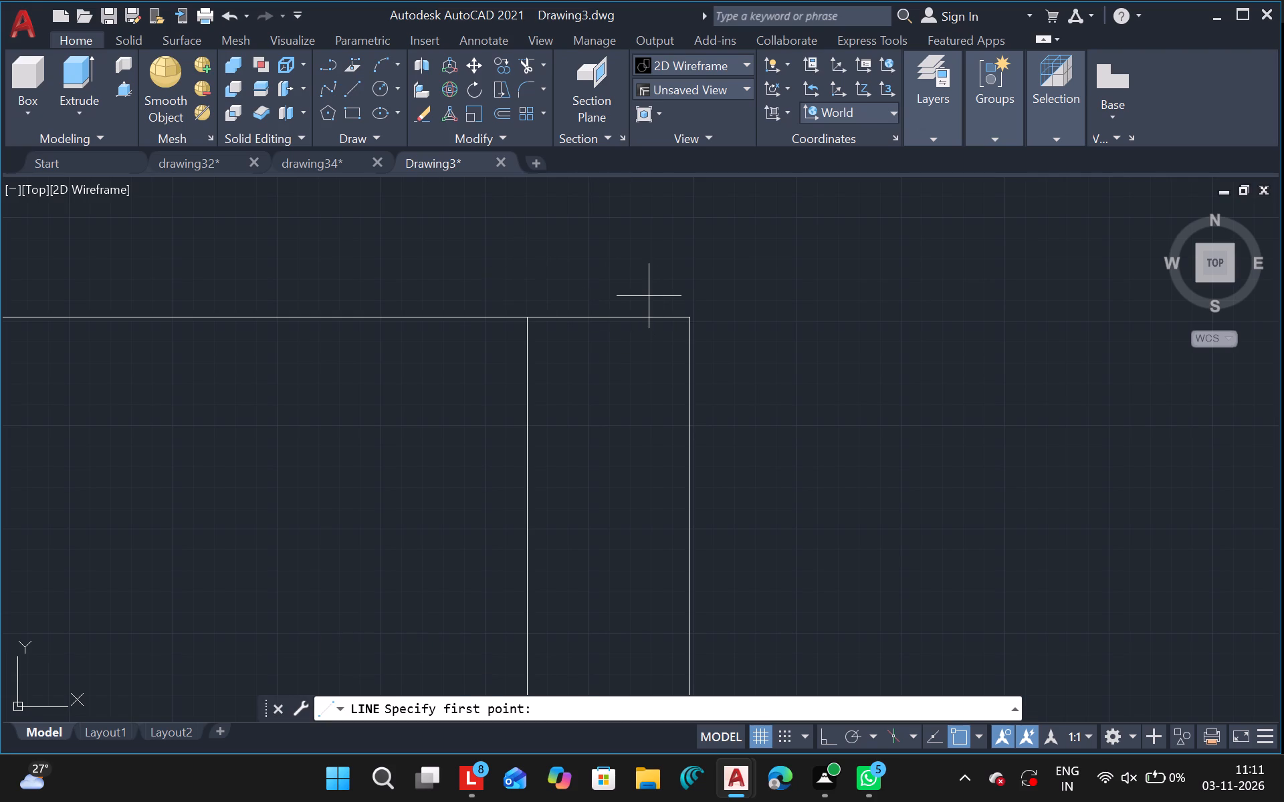
drag(649, 296, 722, 399)
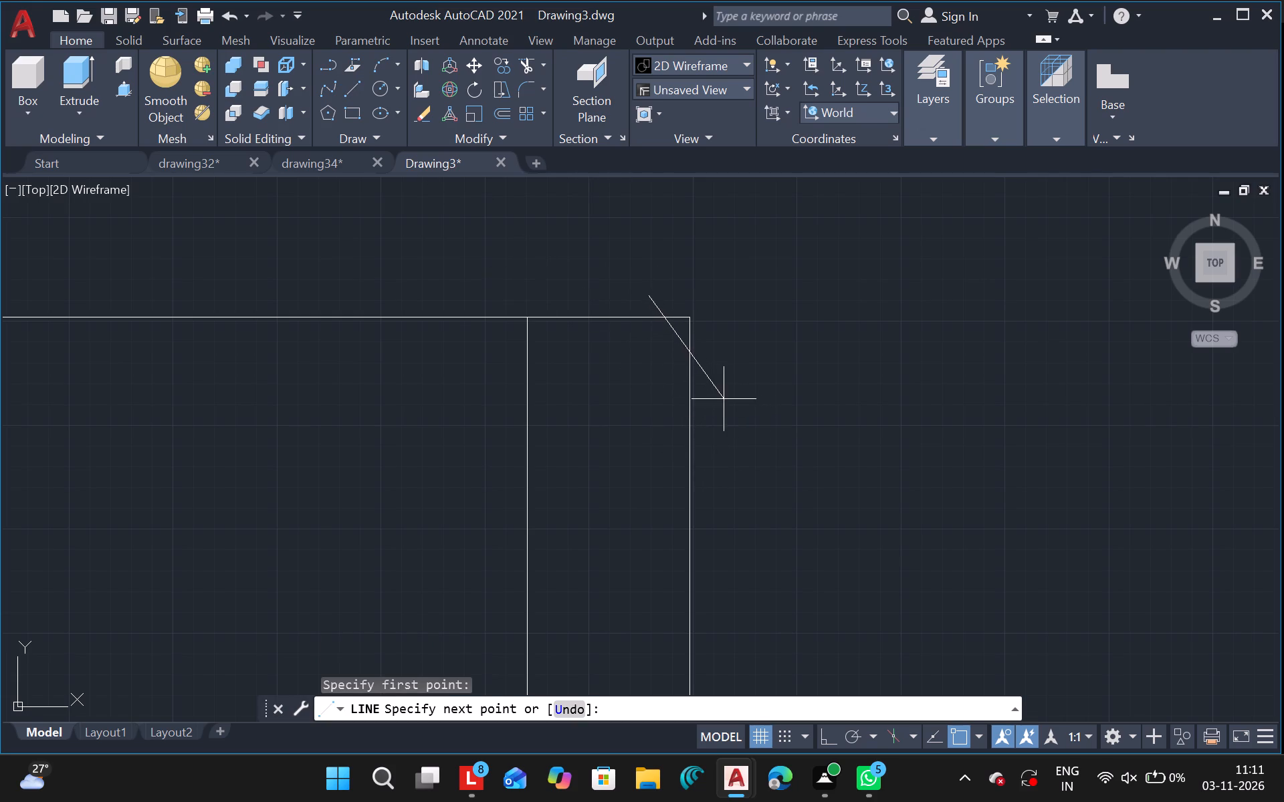
drag(722, 399, 714, 386)
click(714, 386)
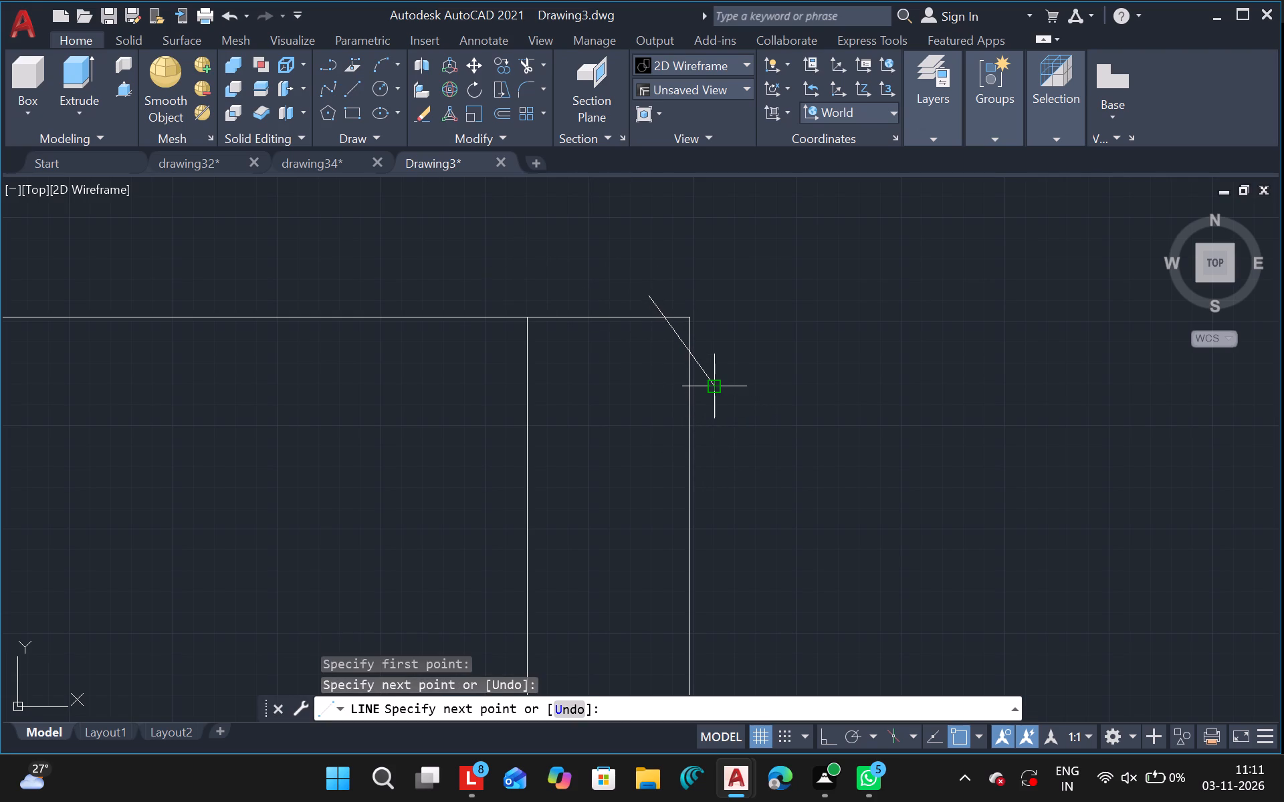
key(Escape)
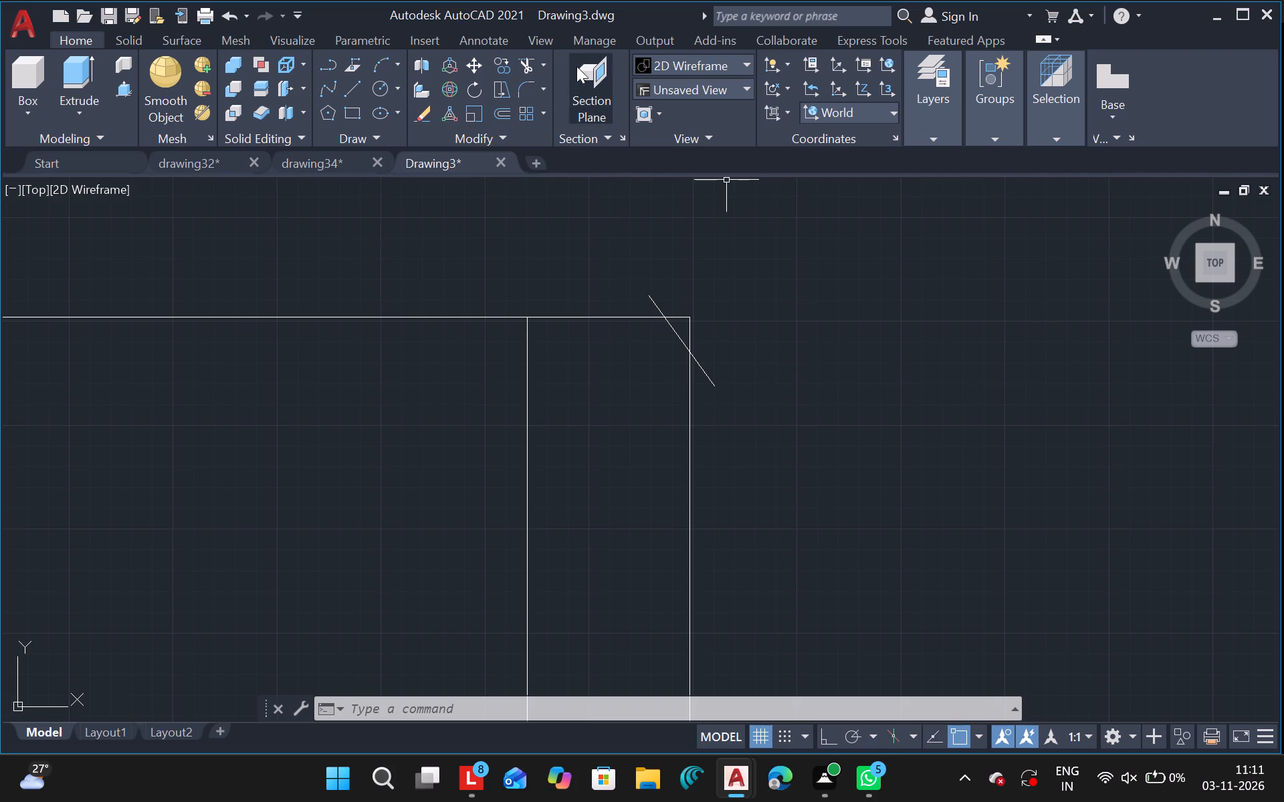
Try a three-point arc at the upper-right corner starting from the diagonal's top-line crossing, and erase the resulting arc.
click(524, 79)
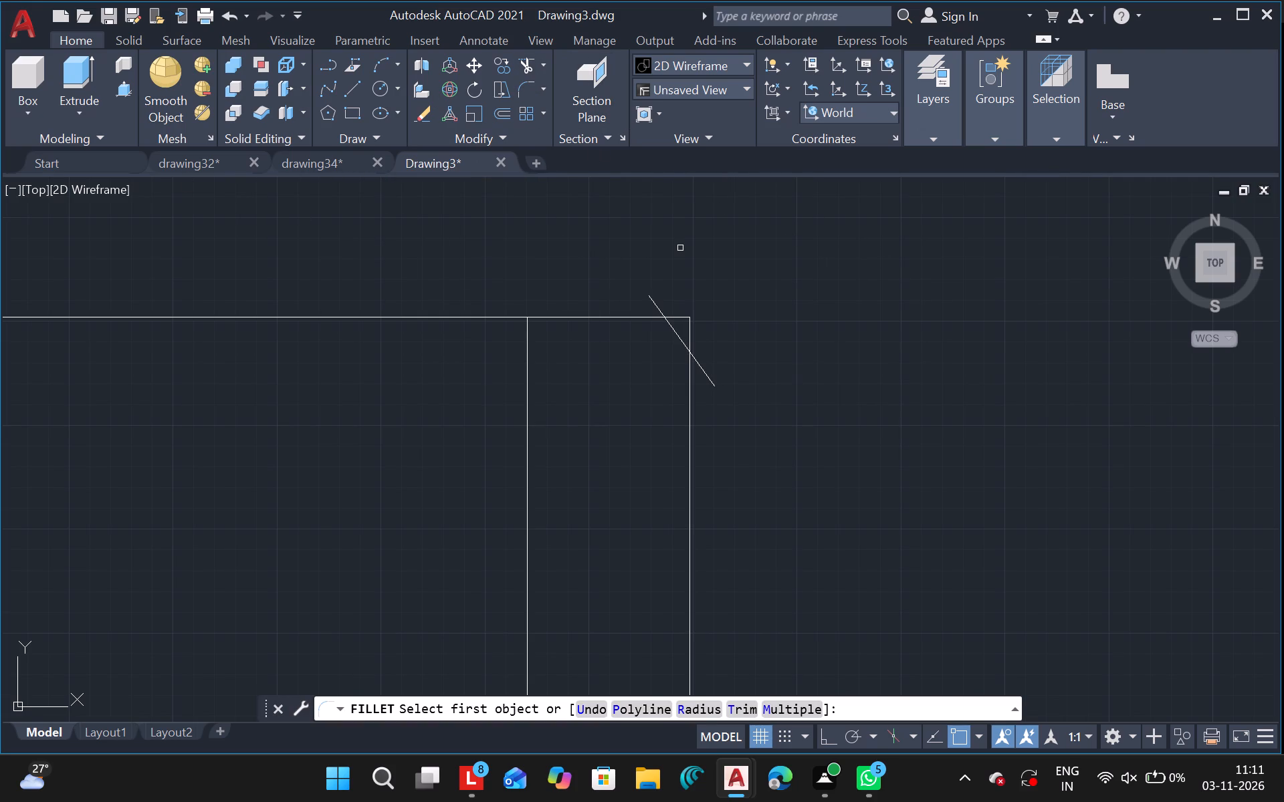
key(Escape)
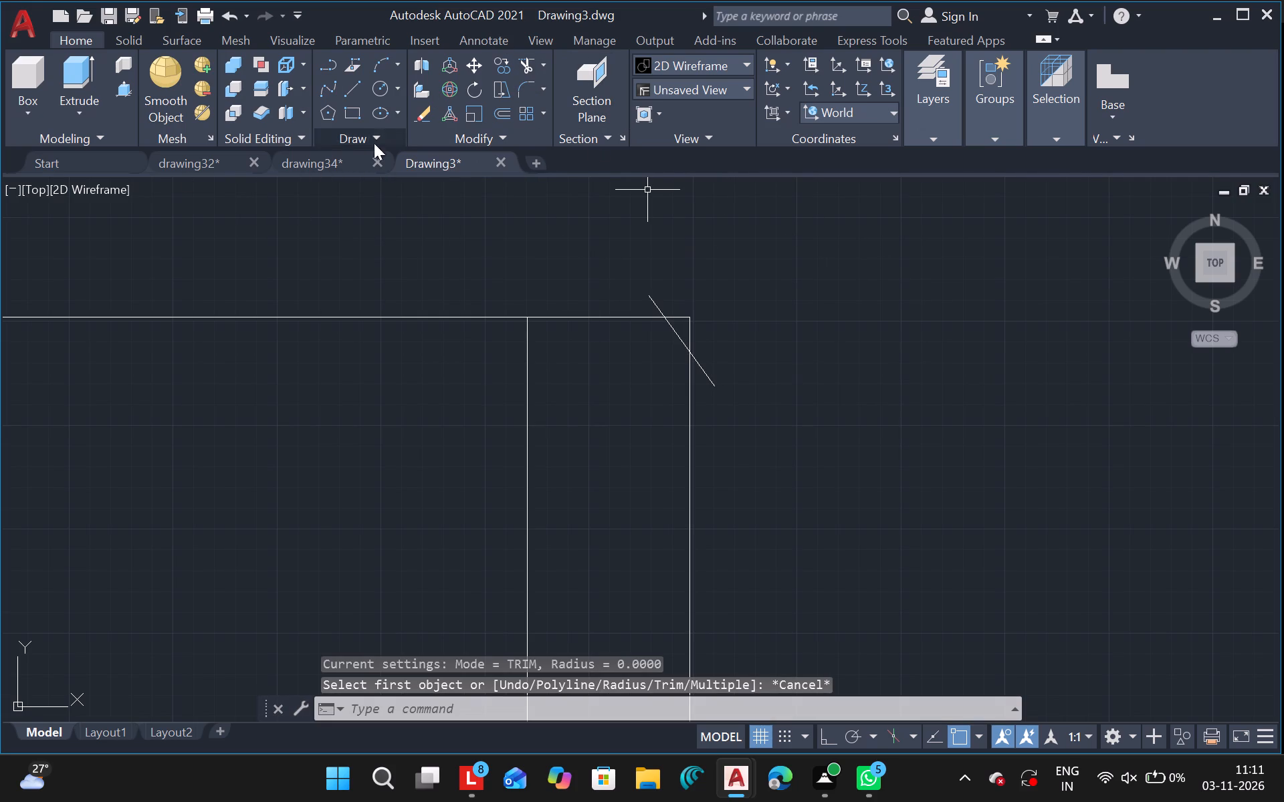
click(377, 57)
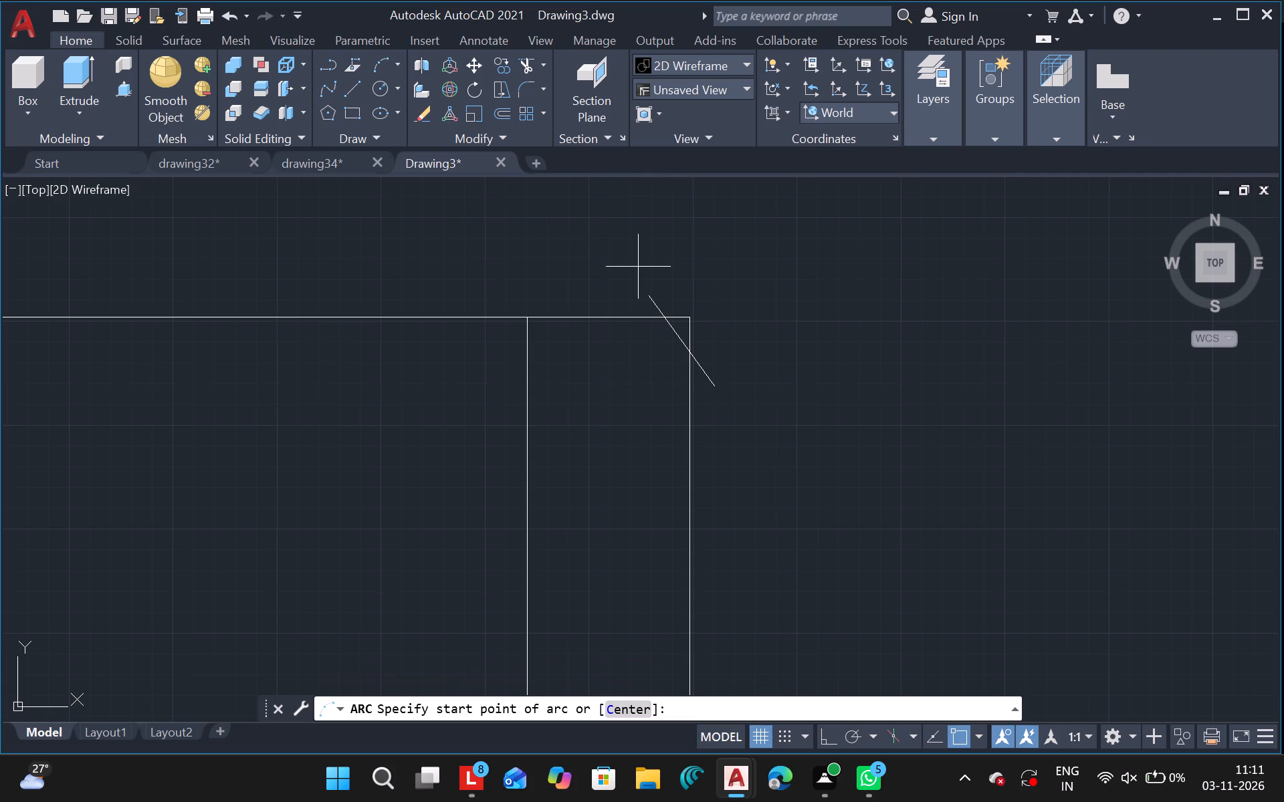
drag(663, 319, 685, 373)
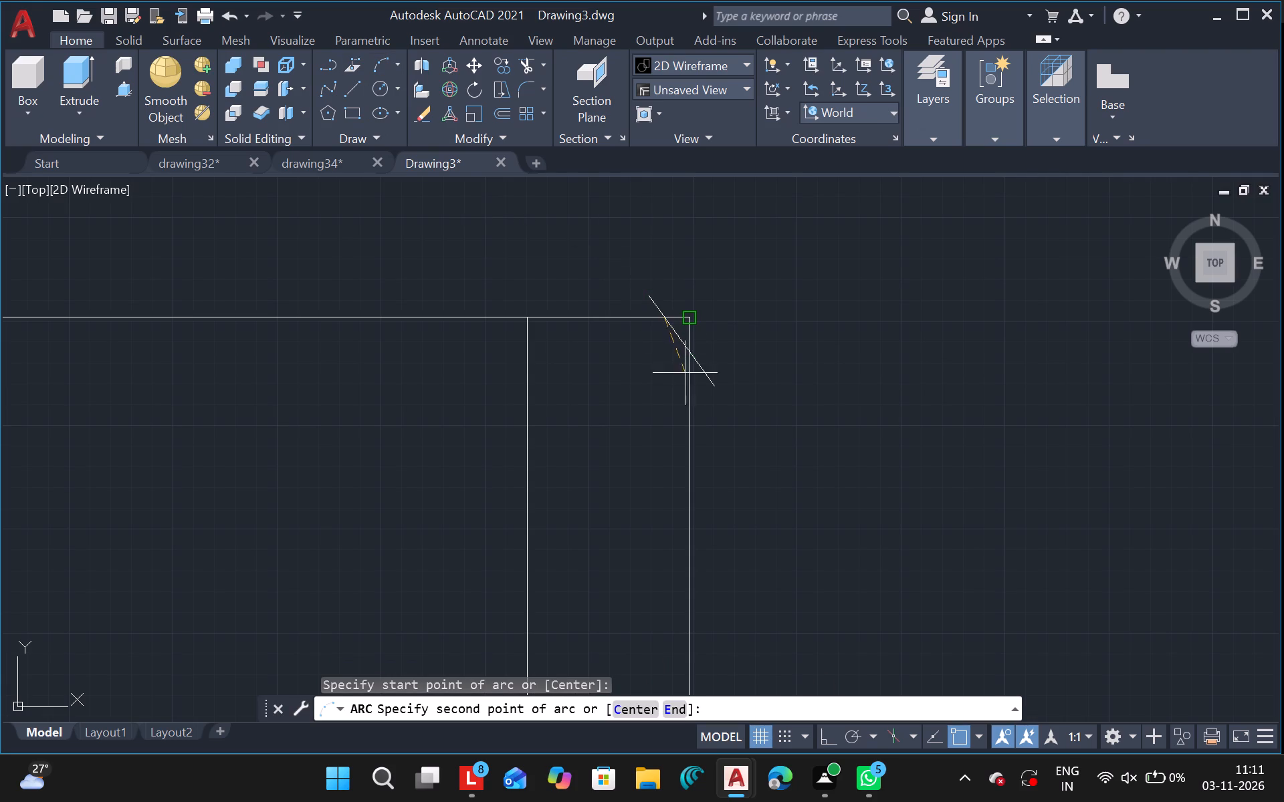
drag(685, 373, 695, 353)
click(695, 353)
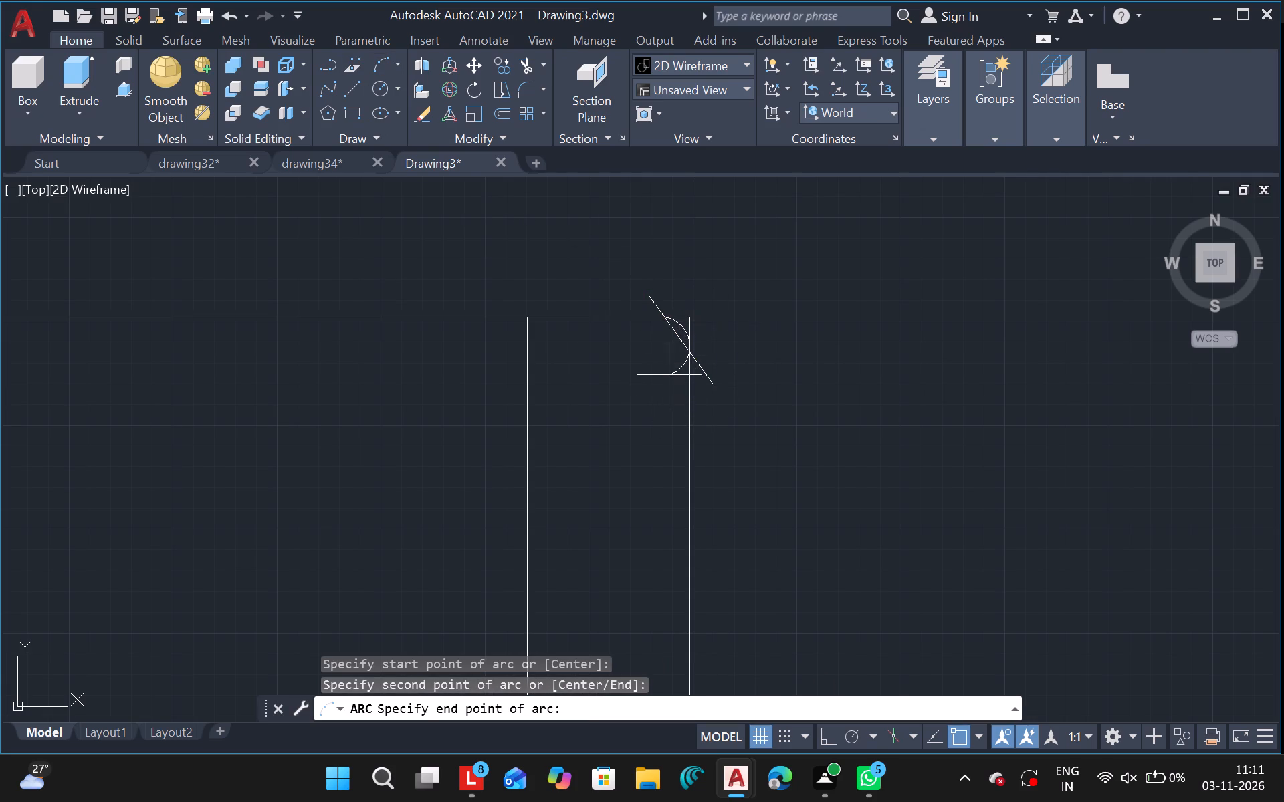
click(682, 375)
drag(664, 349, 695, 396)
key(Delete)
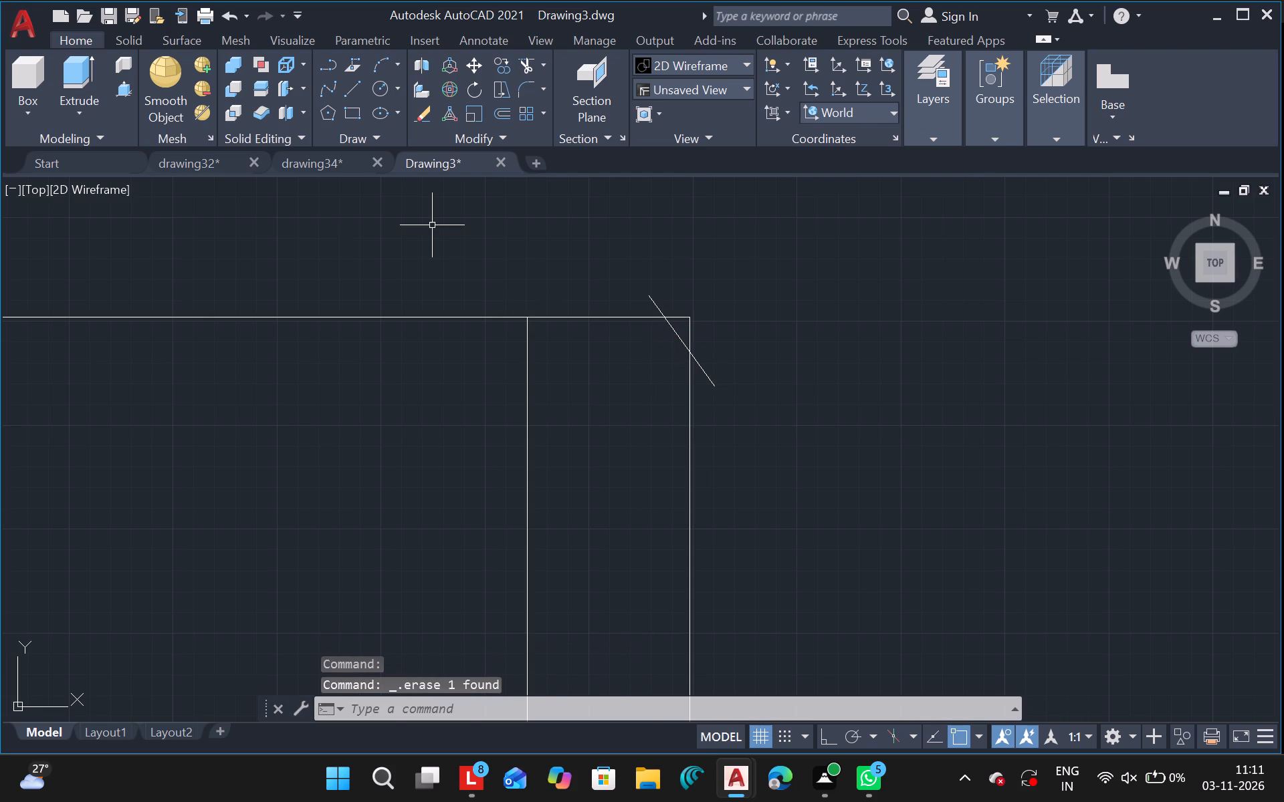
Draw a three-point arc at the upper-right corner from the diagonal's top-line crossing through its side-line crossing, ending lower inside the rectangle.
drag(413, 214, 358, 58)
click(383, 63)
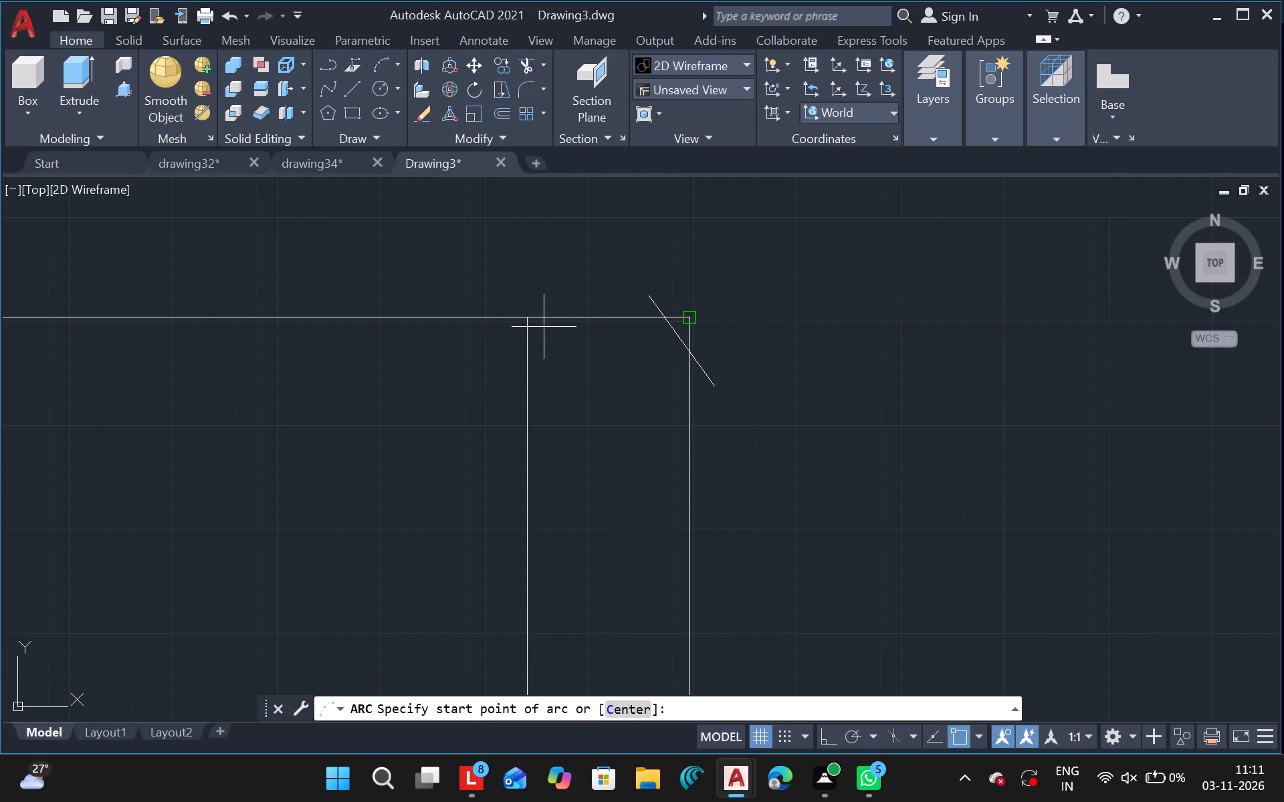
drag(669, 319, 689, 346)
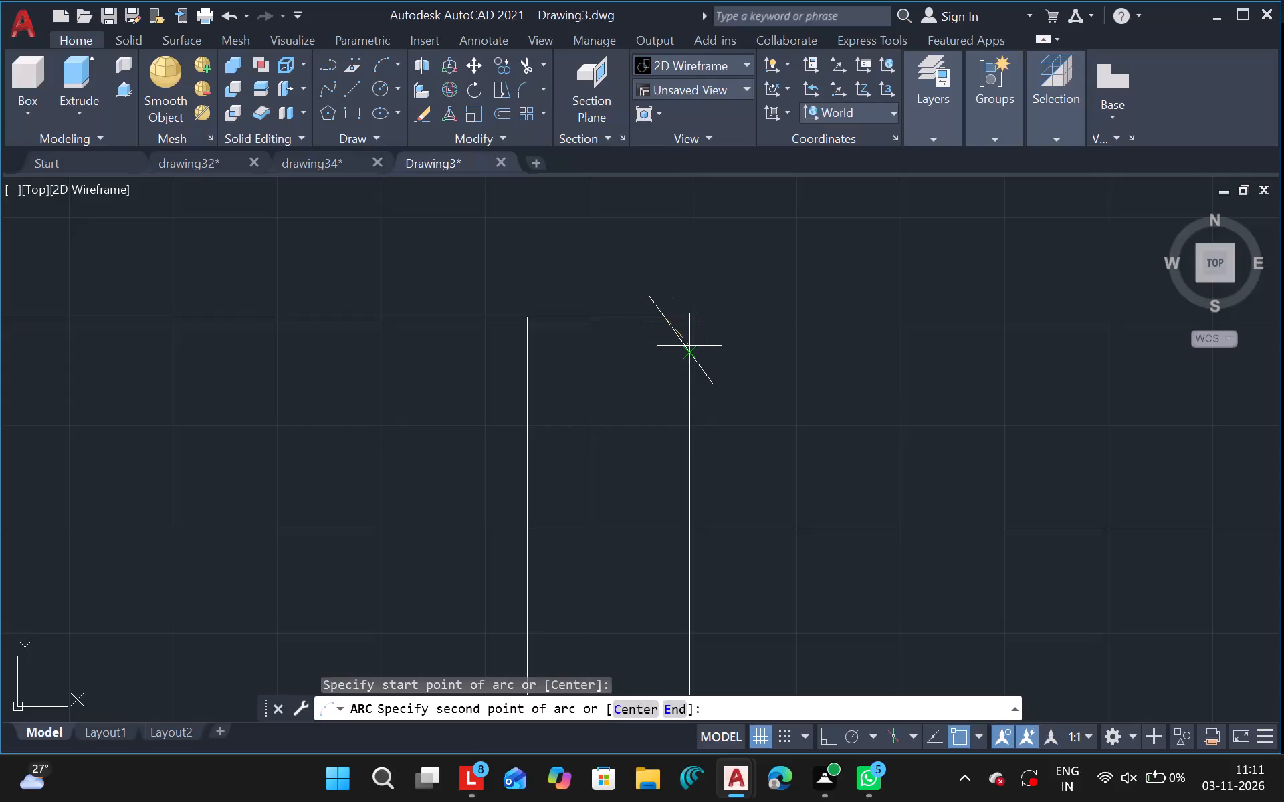
drag(689, 346, 689, 349)
click(689, 349)
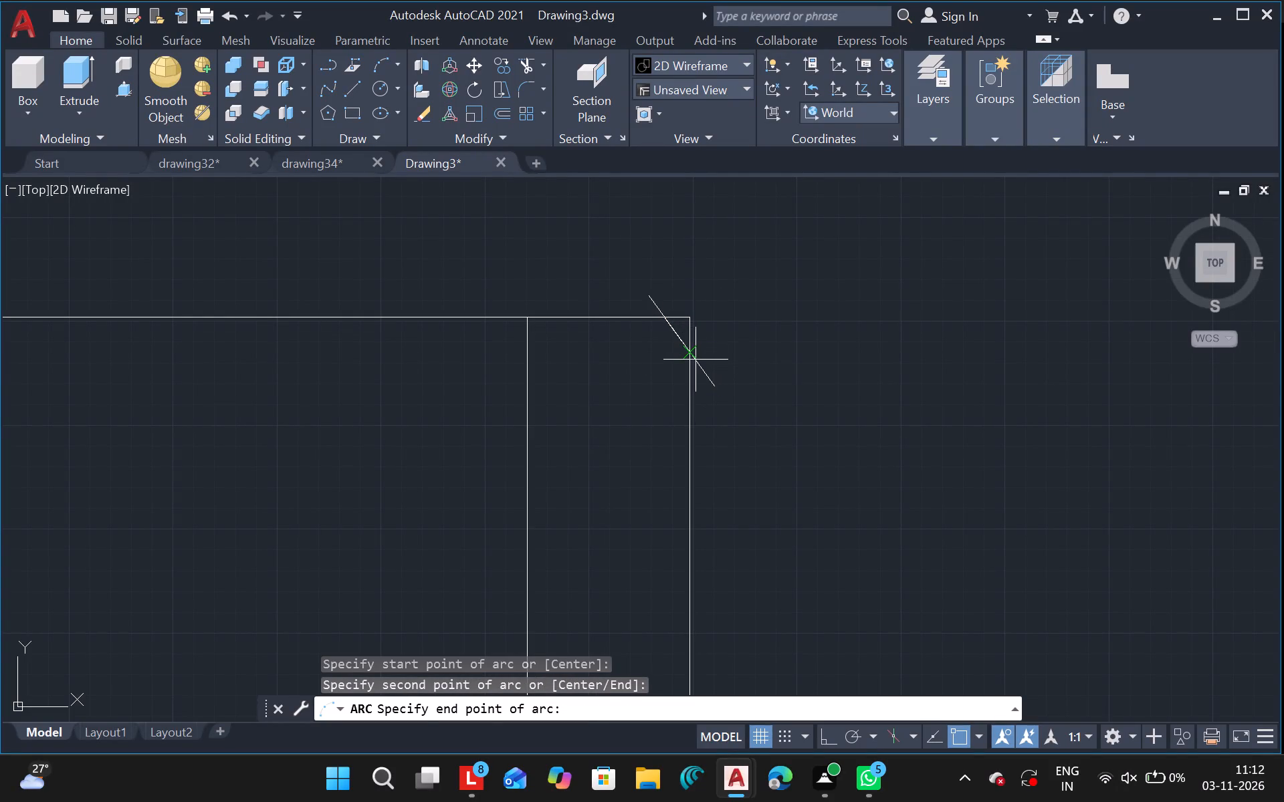
click(674, 386)
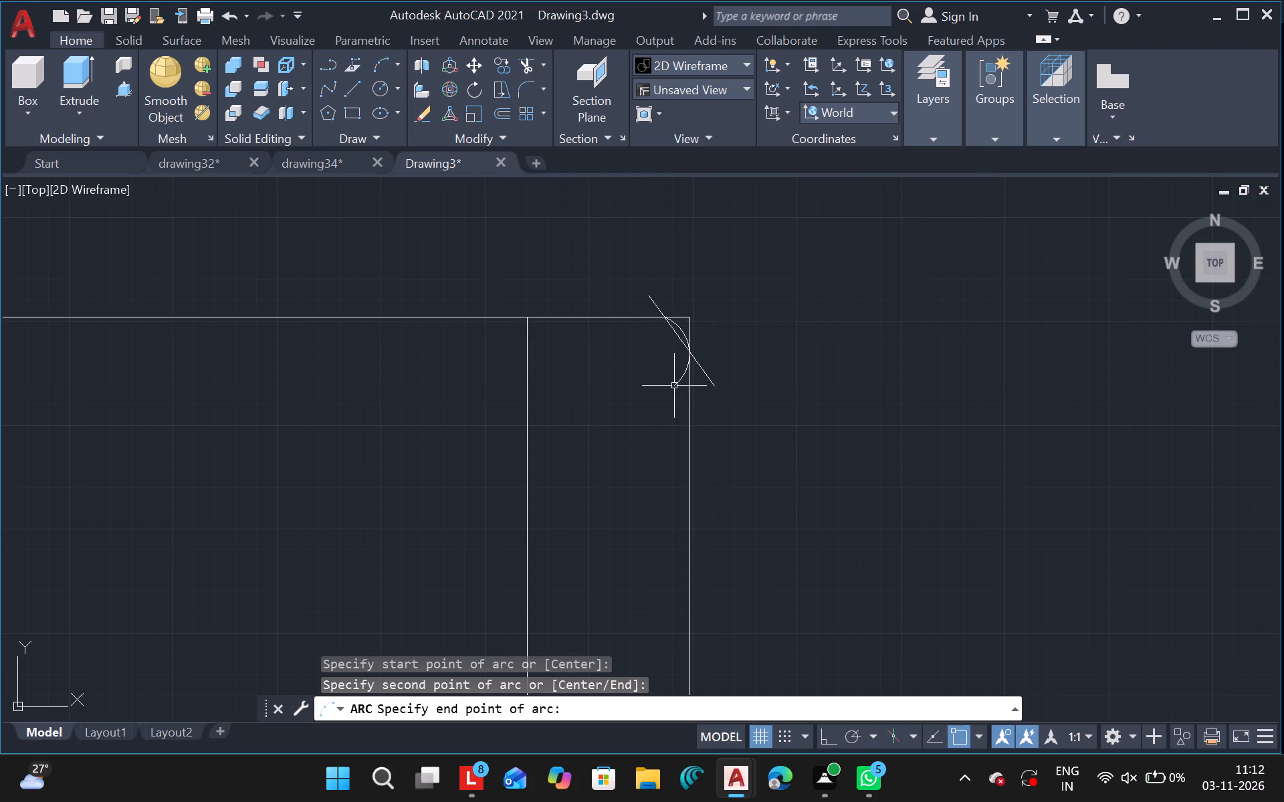
key(Escape)
Trim off the upper-right arc's lower tail below the point where it meets the right side line.
text(tr)
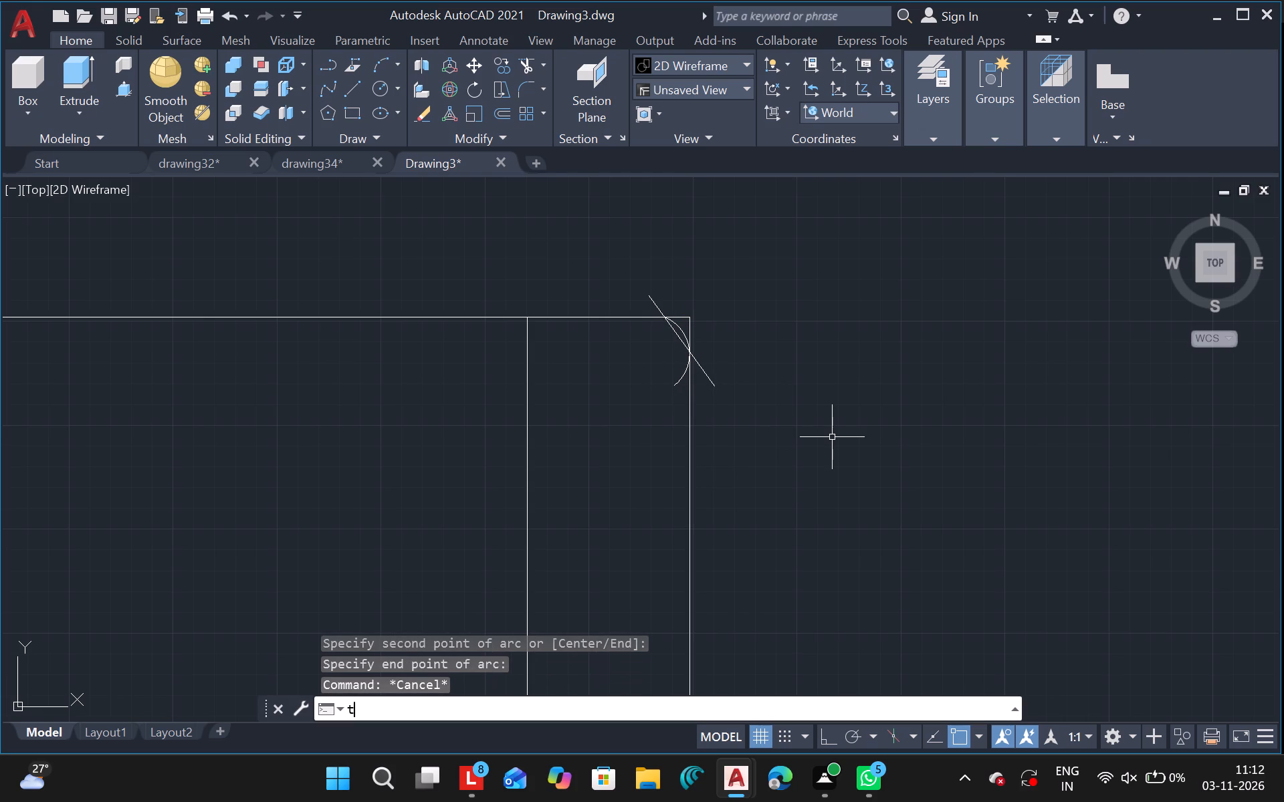
click(370, 515)
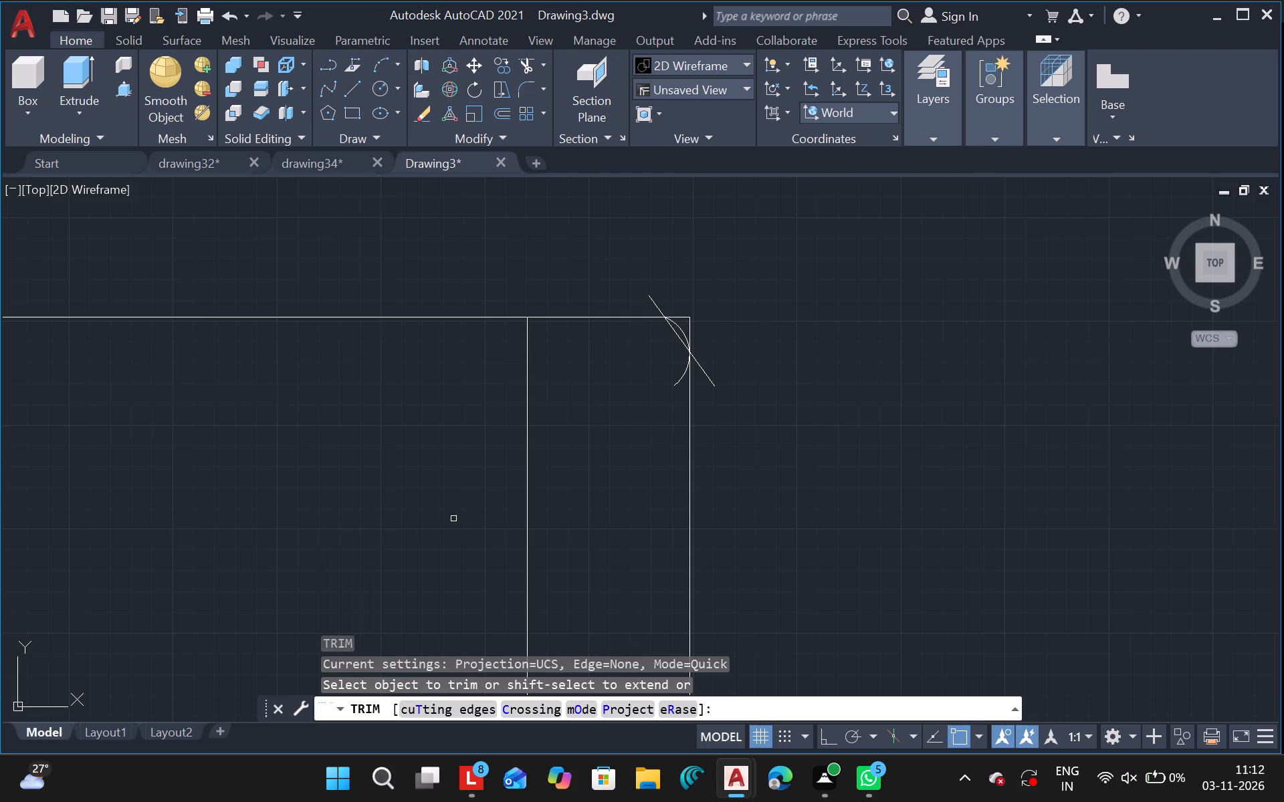
click(676, 380)
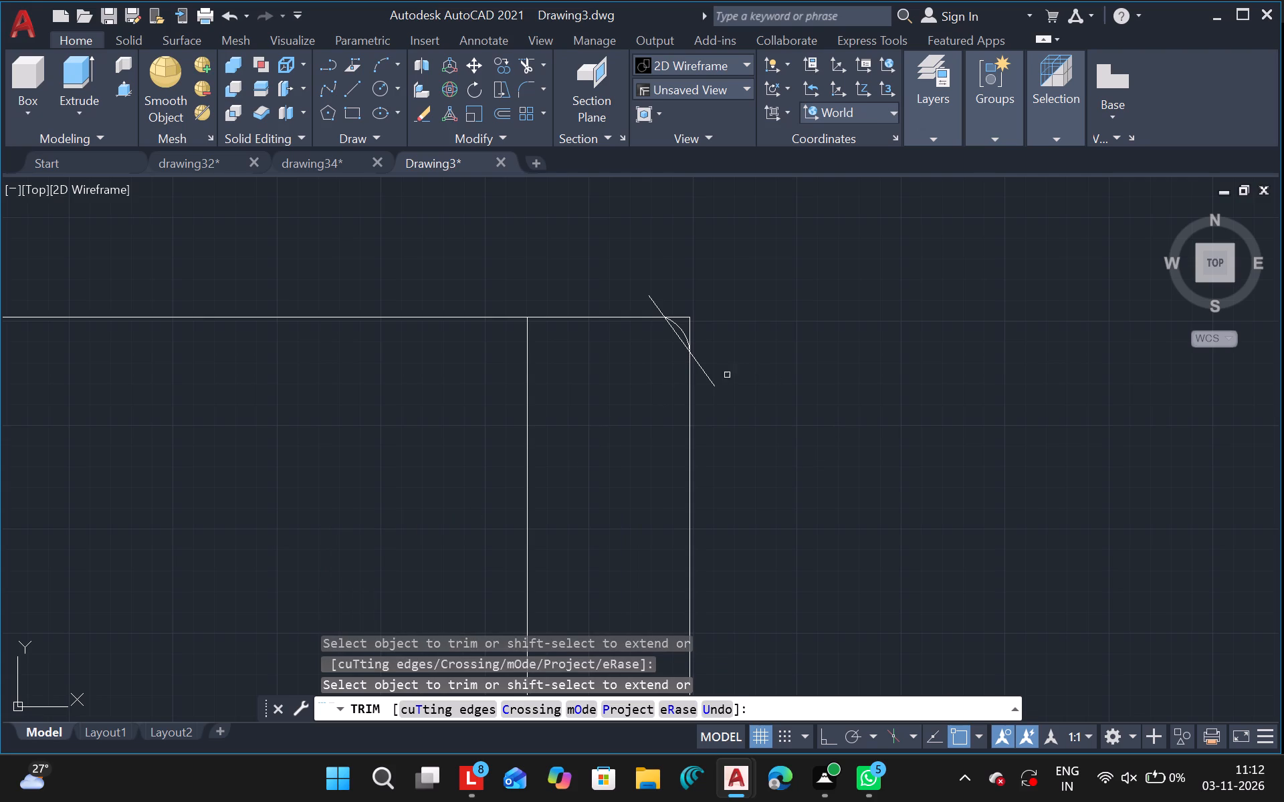
key(Escape)
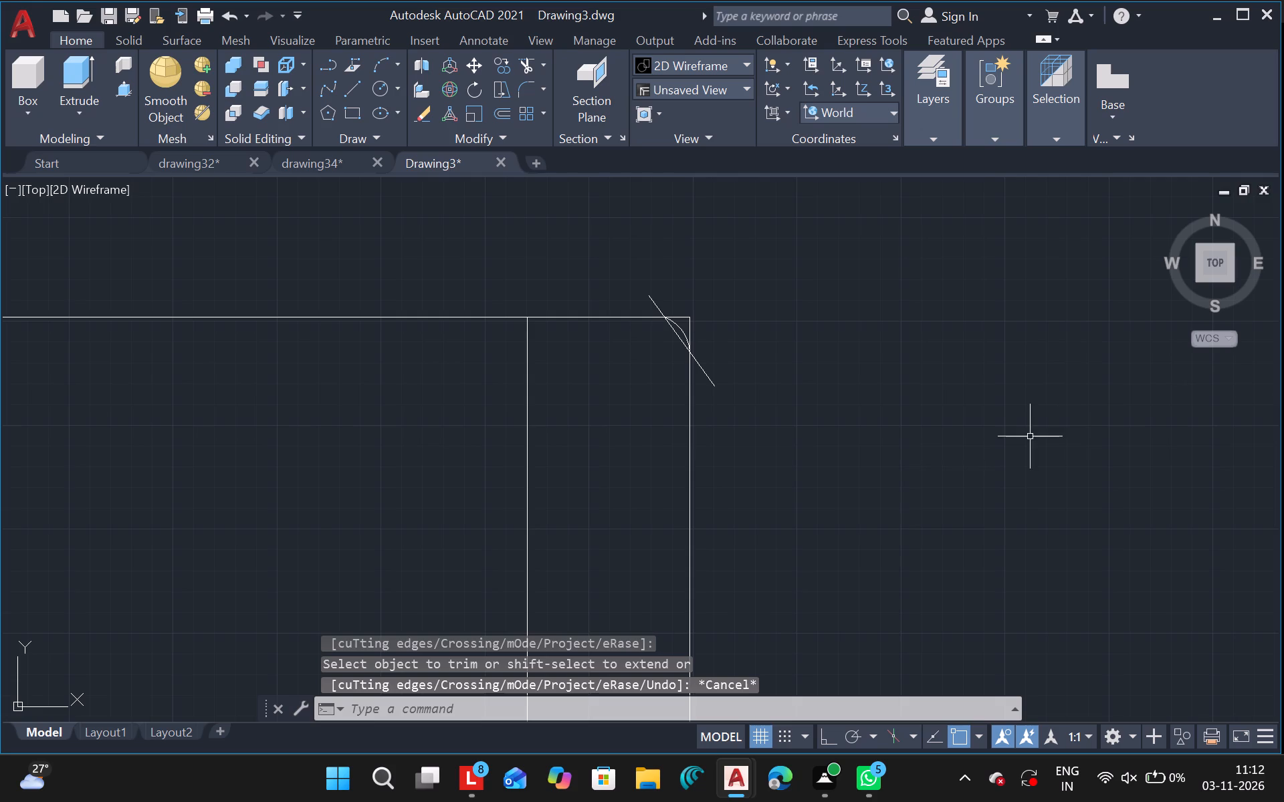
click(570, 499)
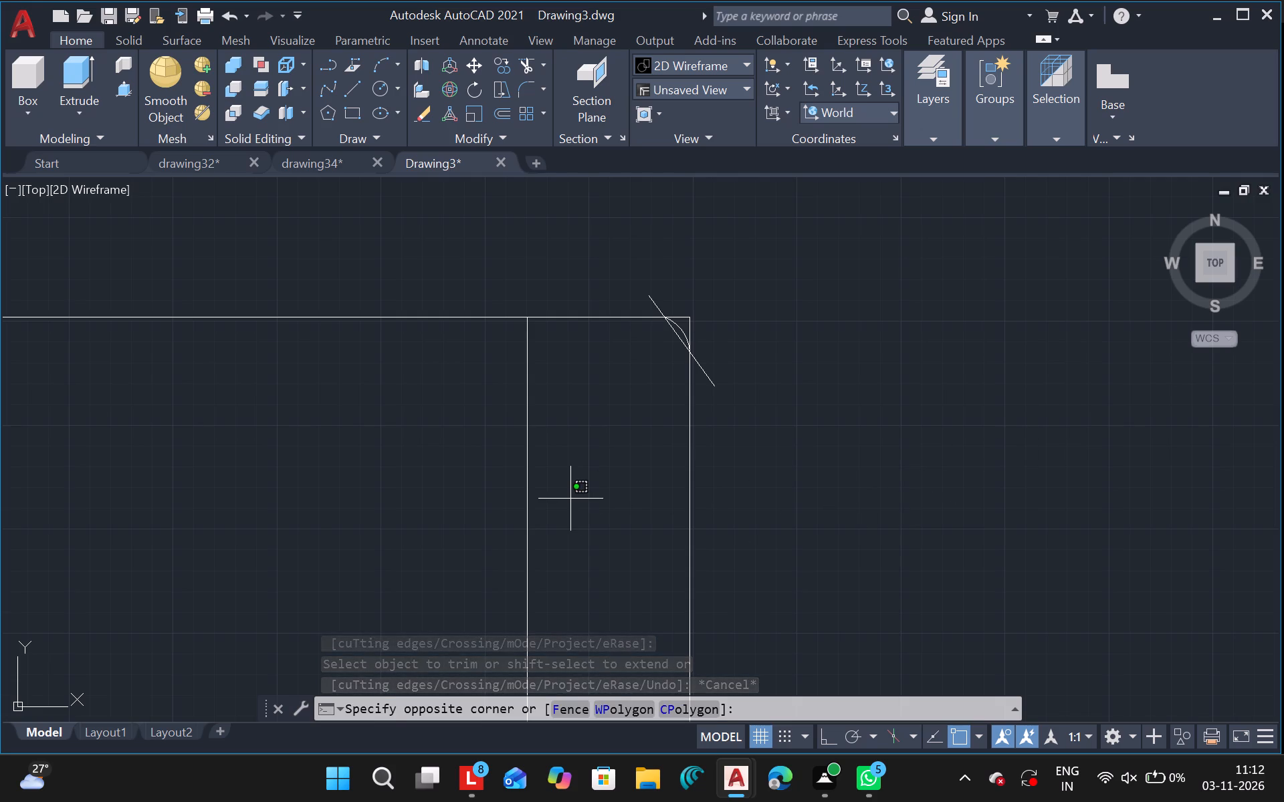
click(570, 499)
key(Escape)
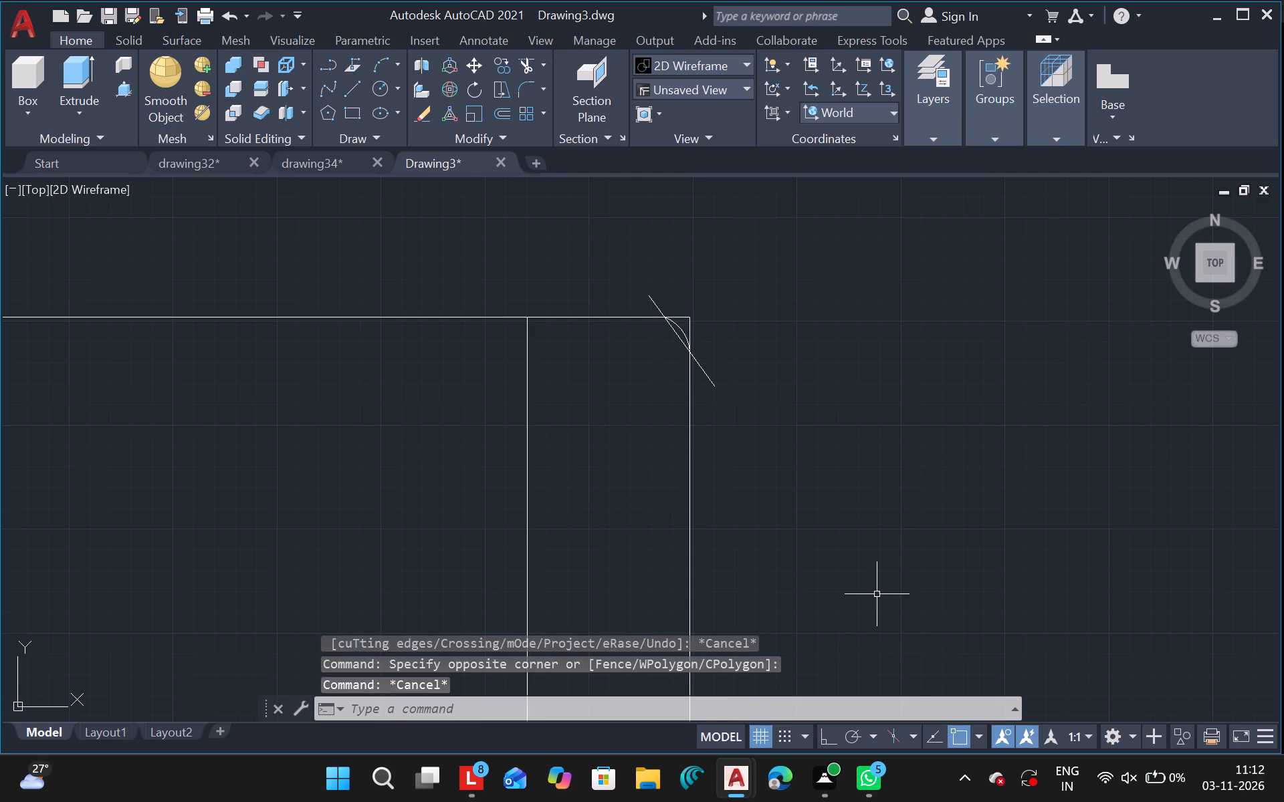
Draw a diagonal line across the rectangle's lower-right corner, extending slightly past both the bottom line and the right side line.
text(pa)
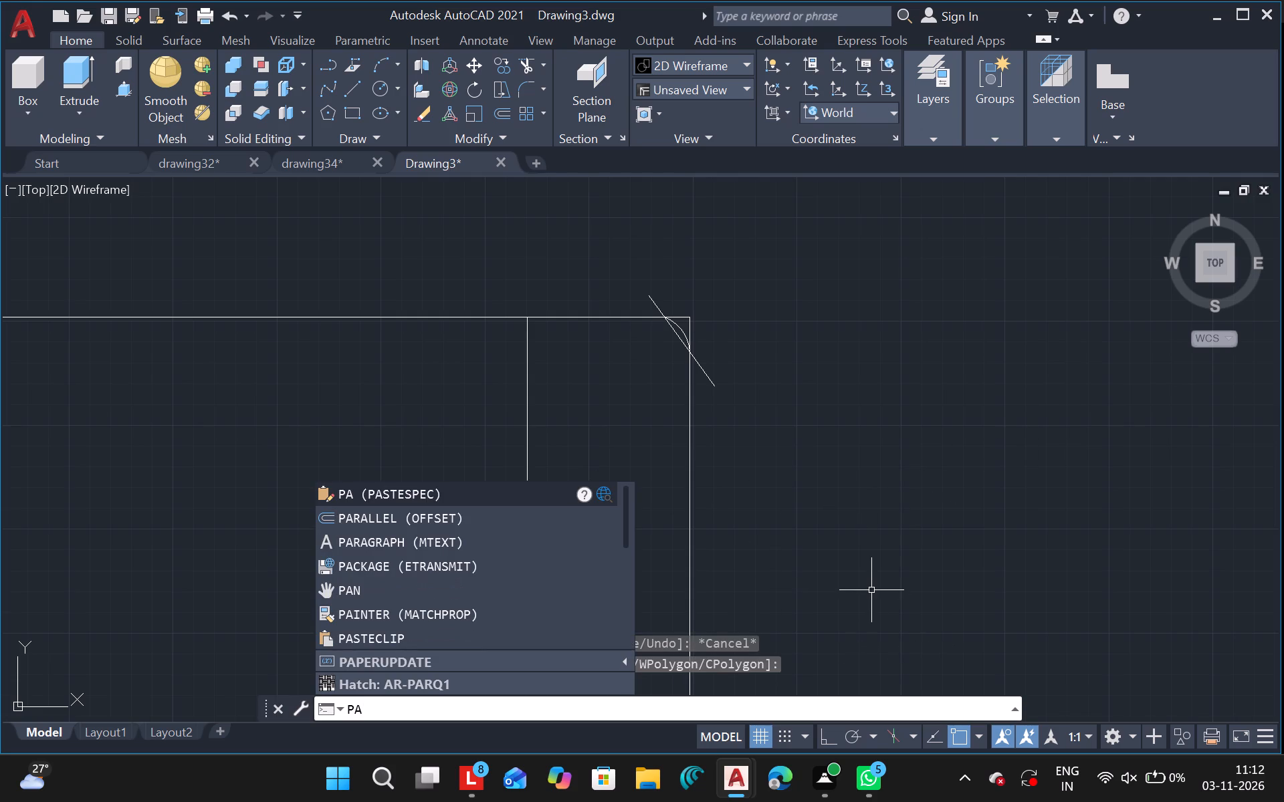
key(n)
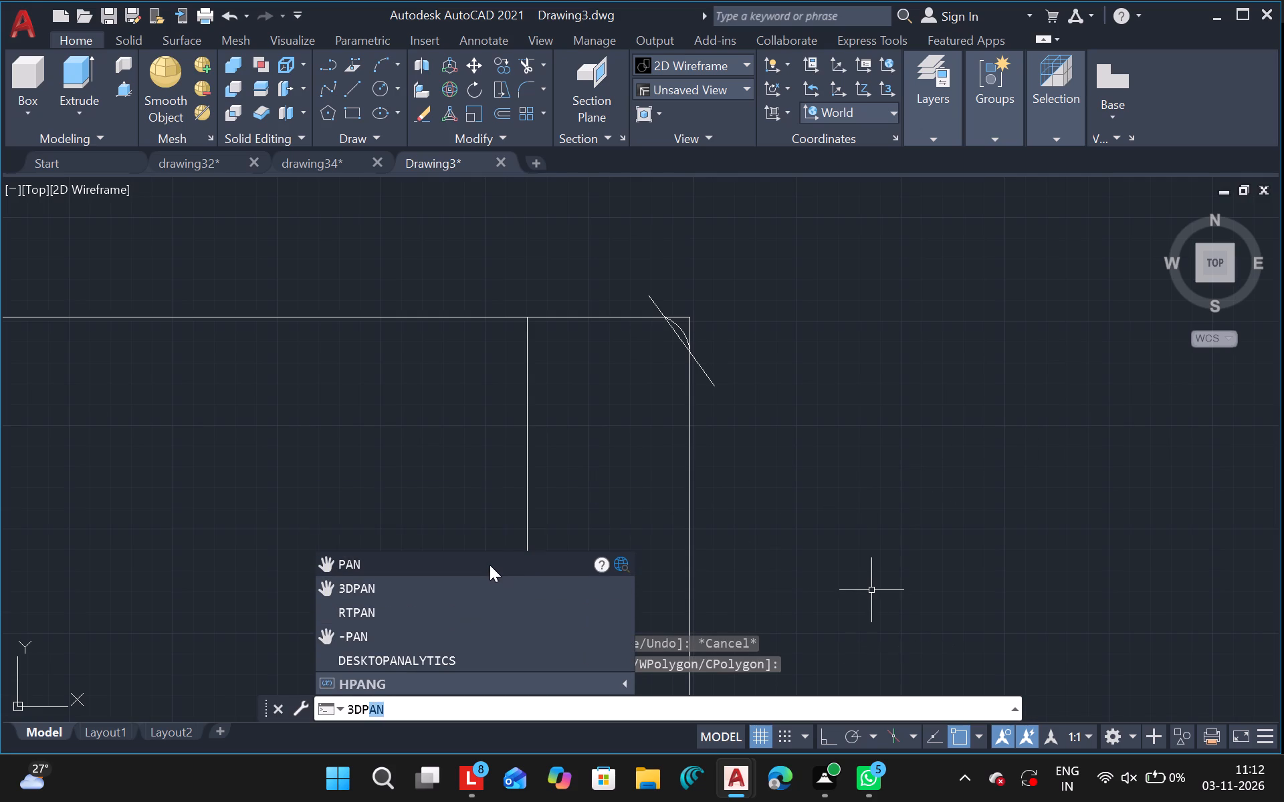
click(489, 565)
drag(442, 518, 505, 325)
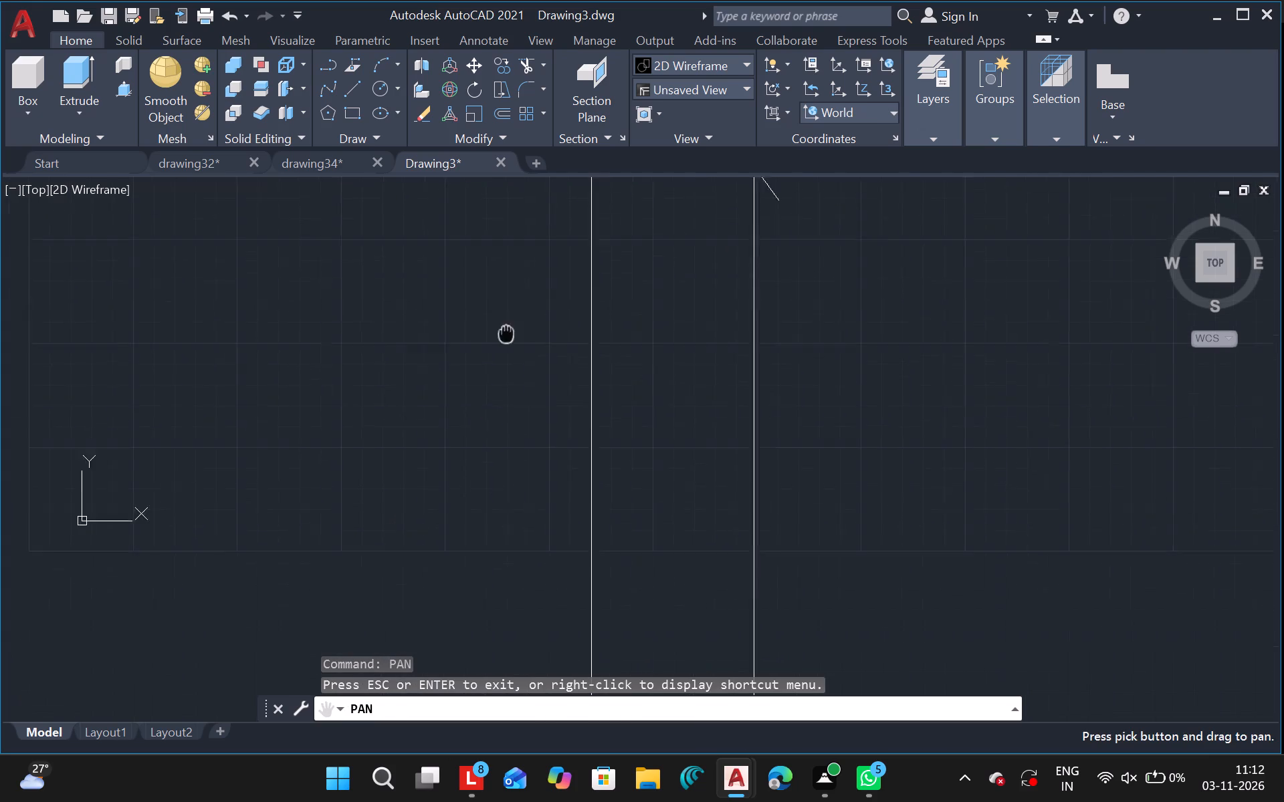
drag(505, 325, 396, 180)
ctrl+scroll(396, 180, down, 4)
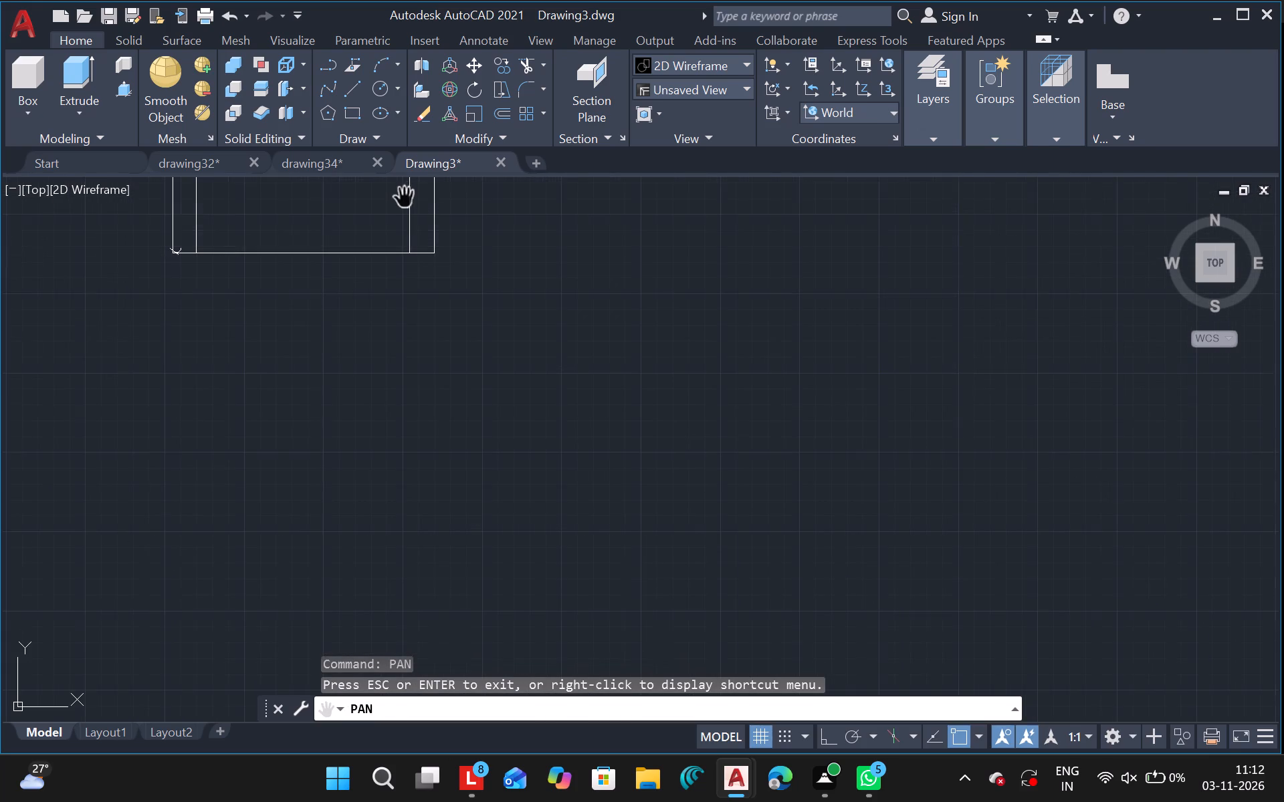
drag(407, 194, 439, 371)
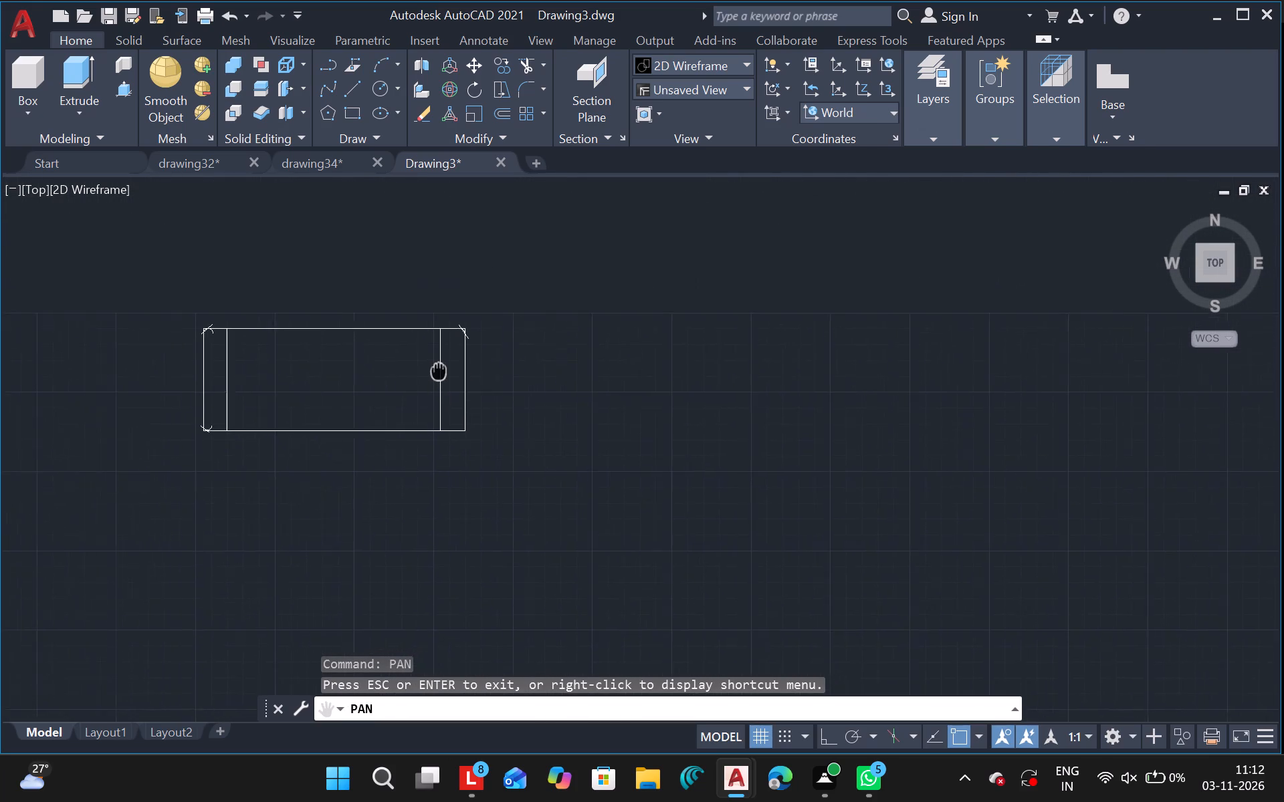
drag(439, 371, 465, 380)
key(Escape)
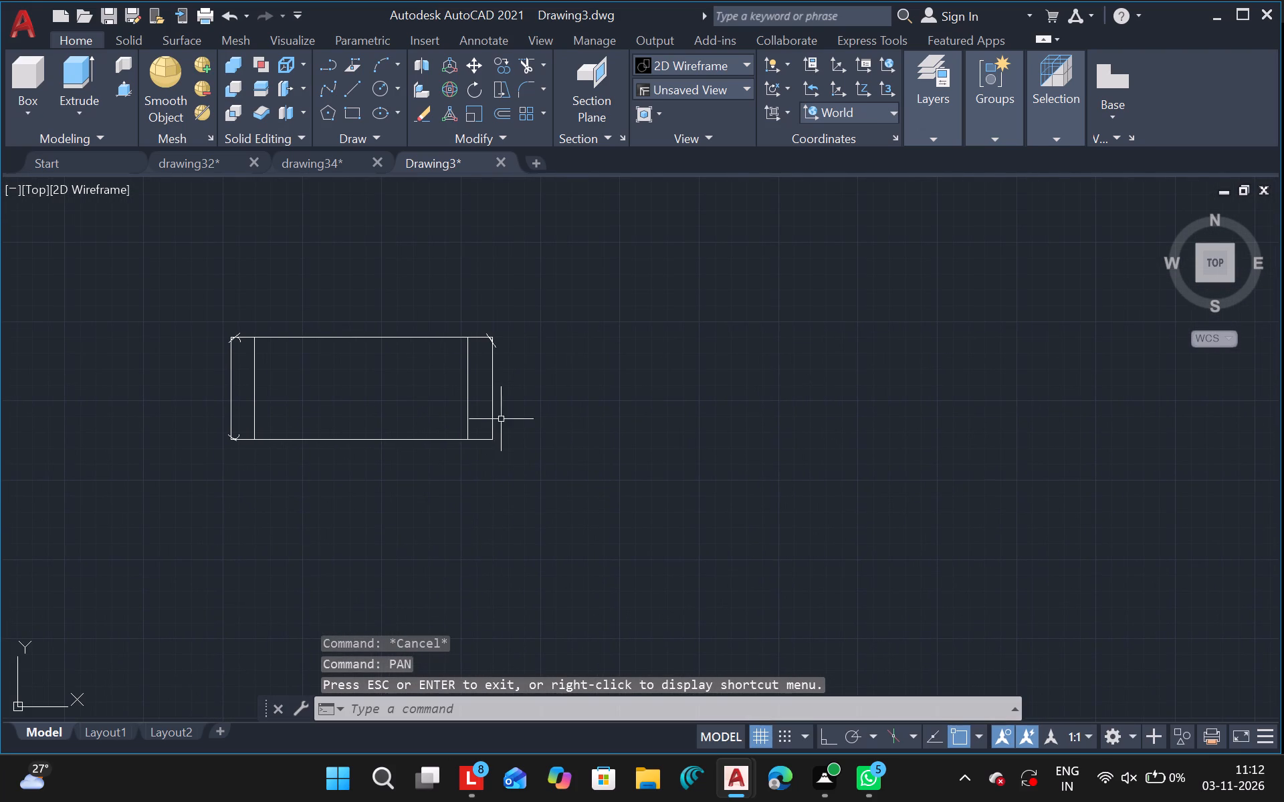
ctrl+scroll(486, 408, up, 3)
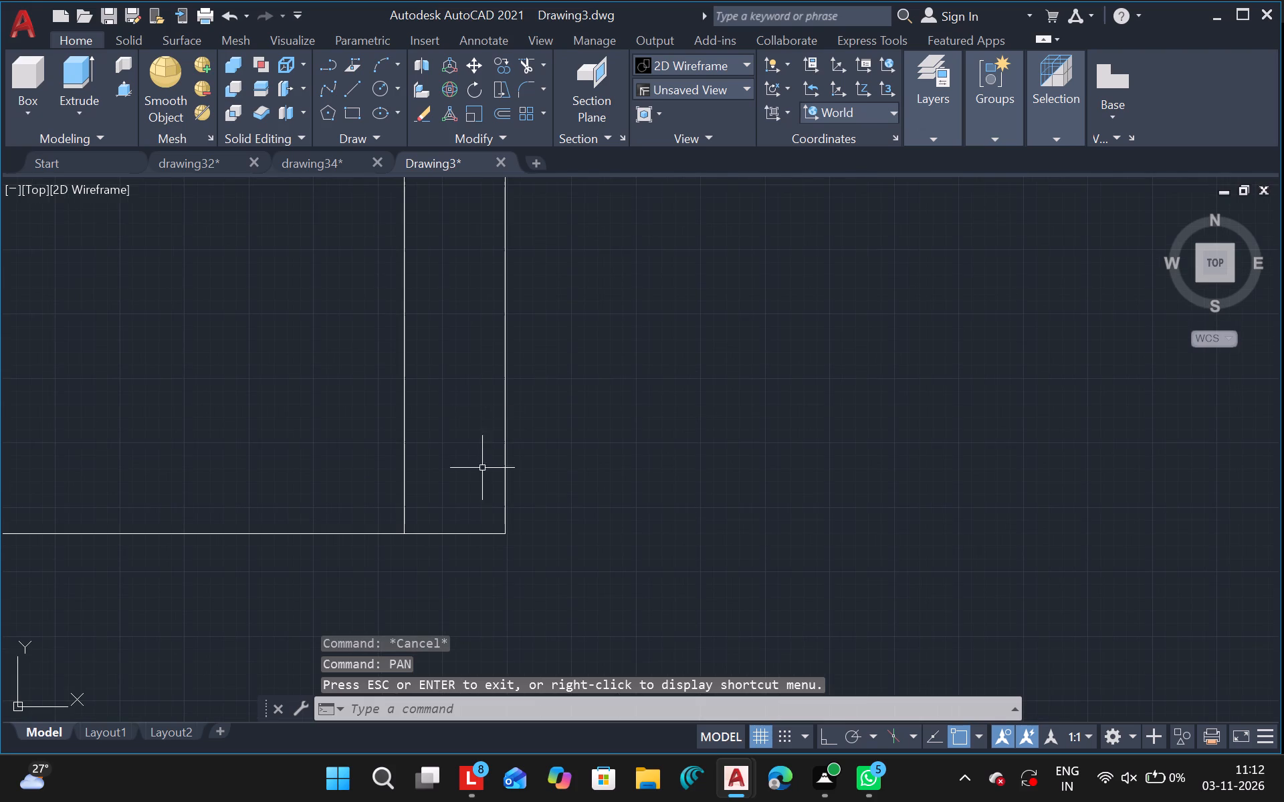
click(351, 82)
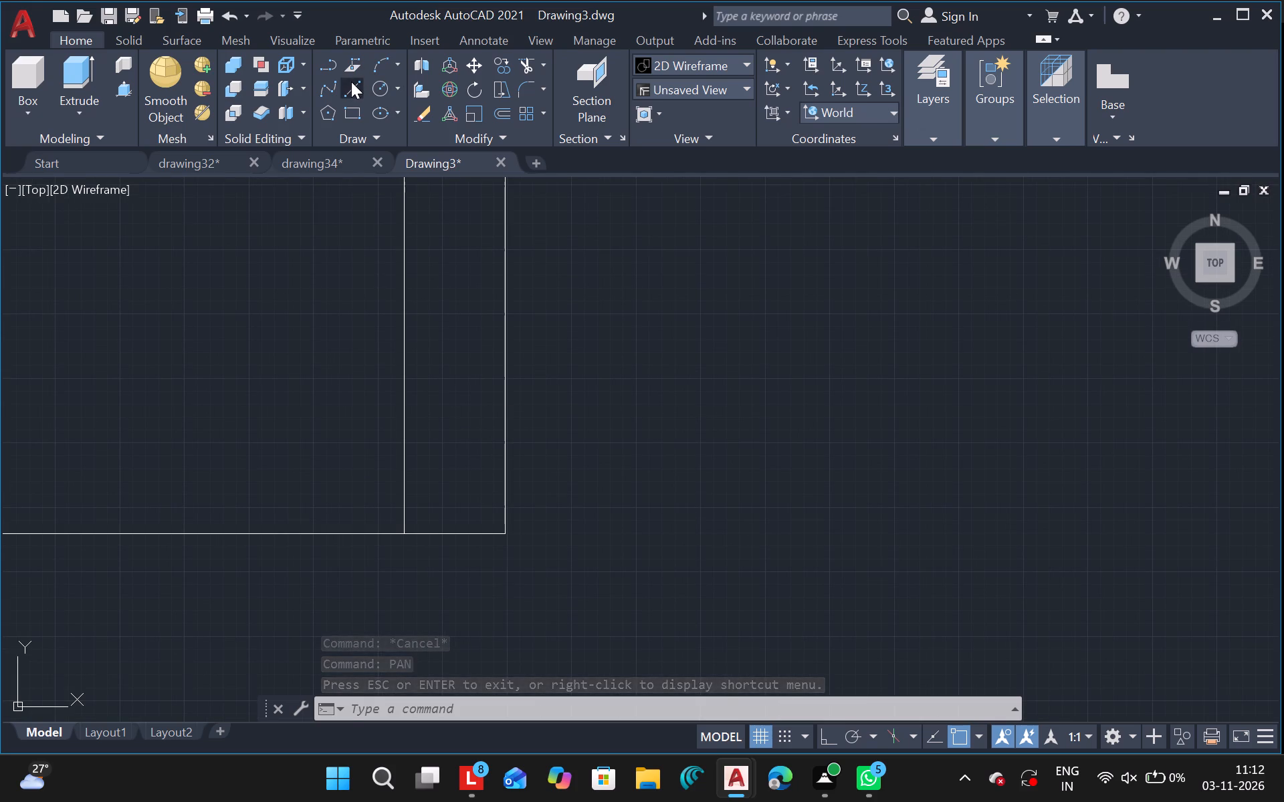
drag(457, 550, 524, 491)
click(524, 491)
key(Escape)
click(524, 491)
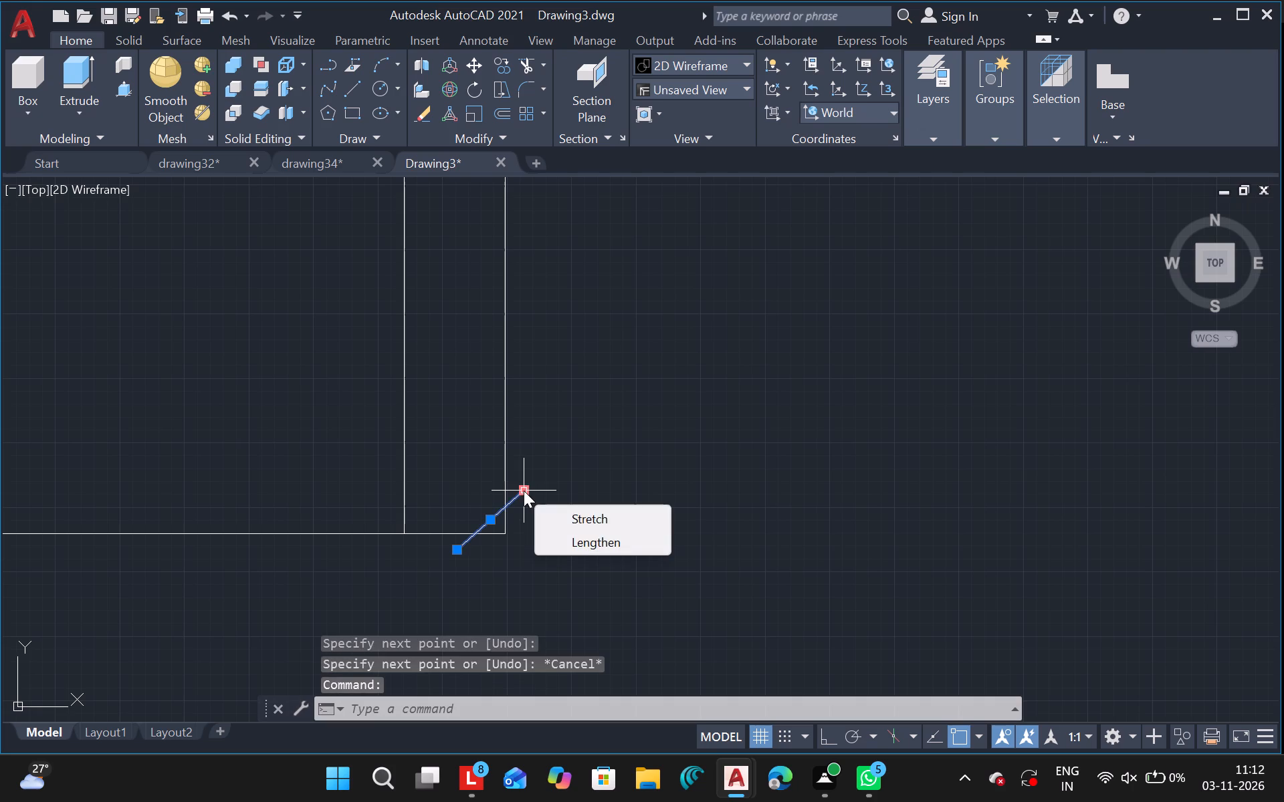
key(Escape)
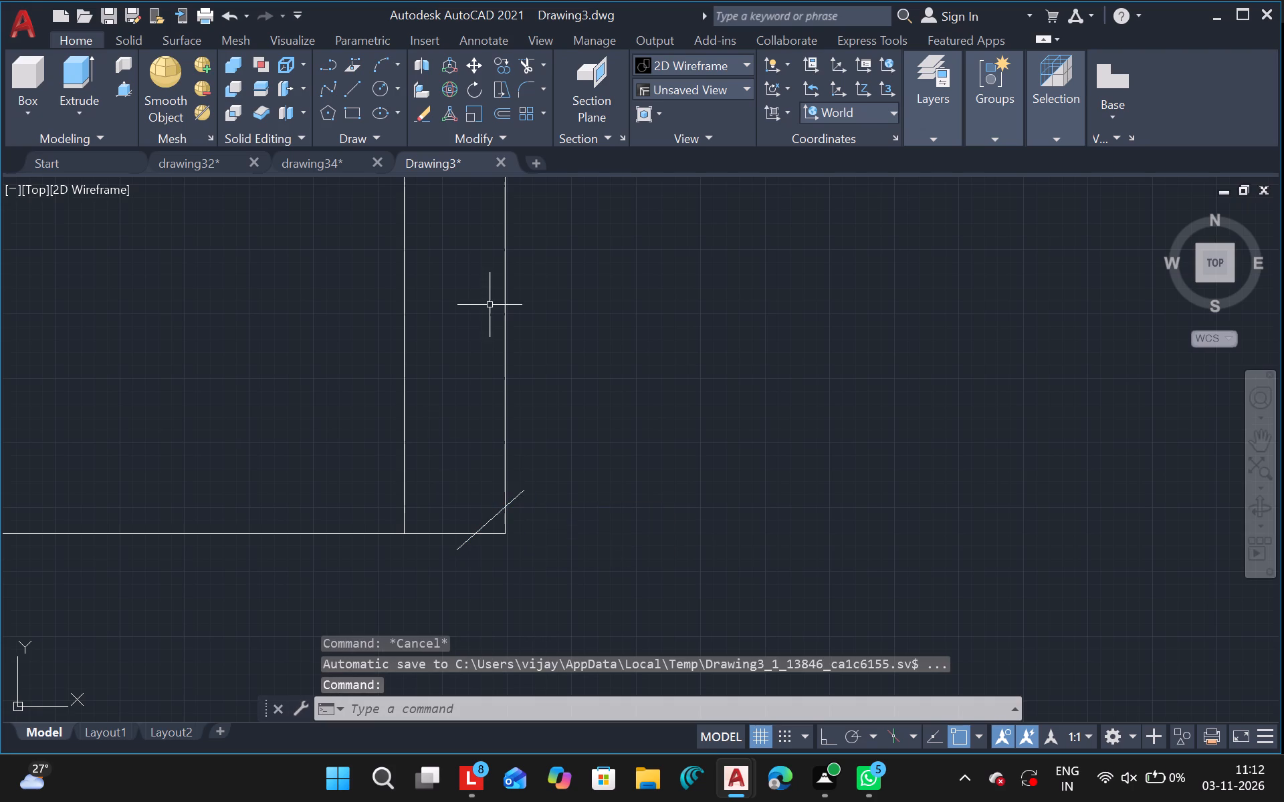
Draw a three-point arc at the lower-right corner from the diagonal's bottom-line crossing through its side-line crossing, ending higher inside the rectangle.
click(380, 59)
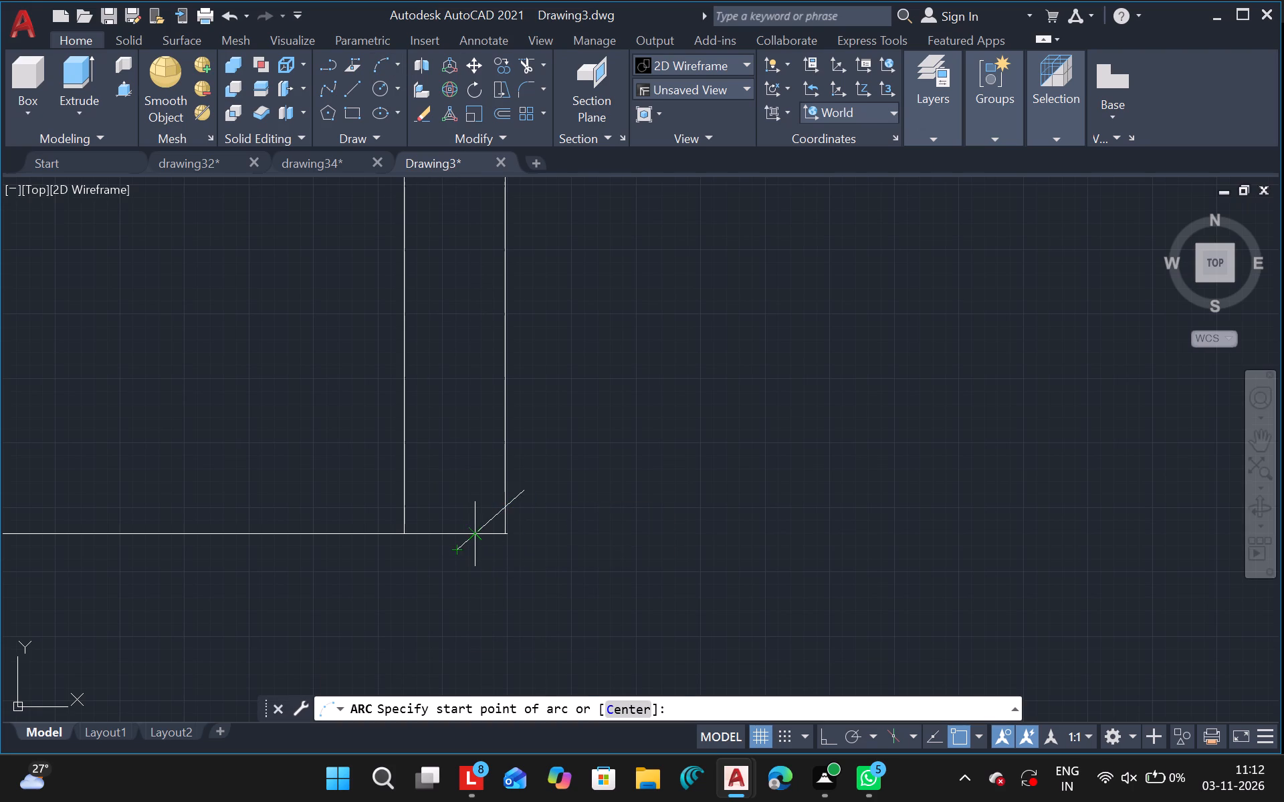
drag(477, 536, 504, 509)
click(504, 509)
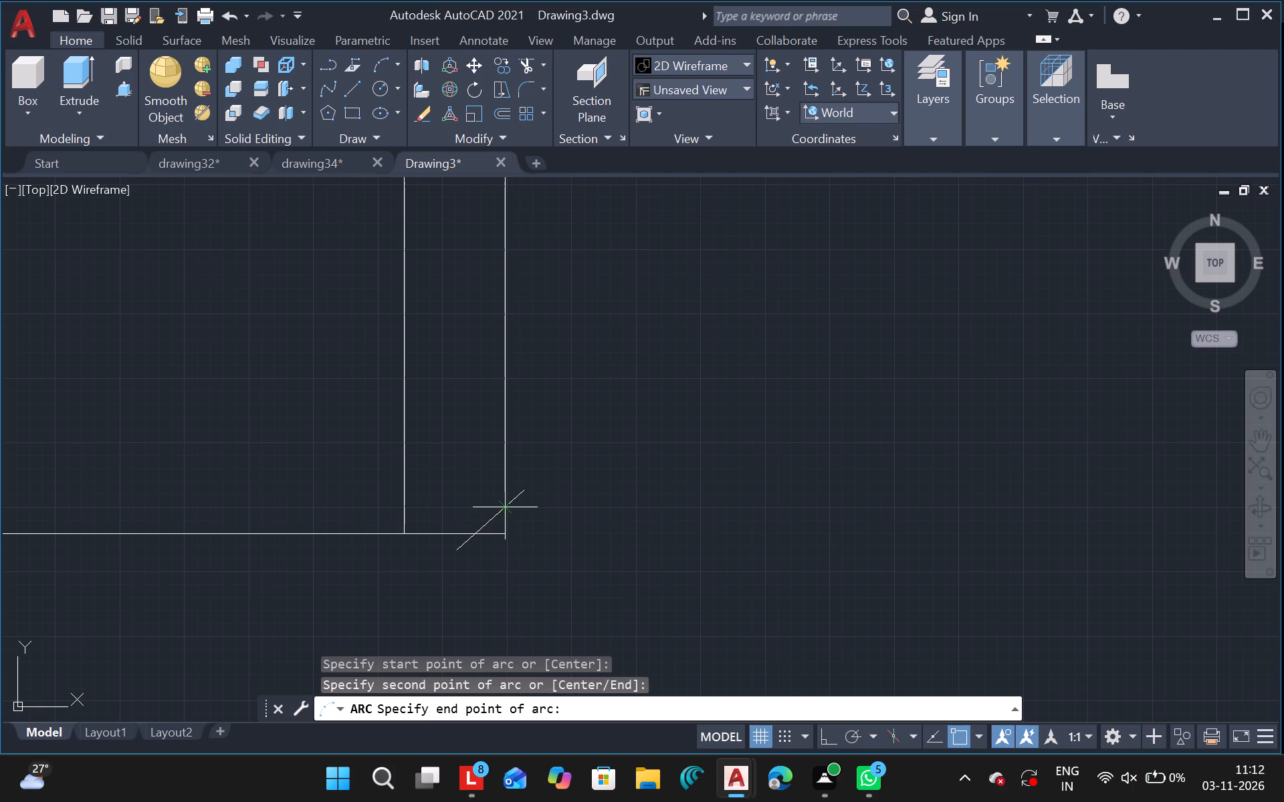
click(487, 463)
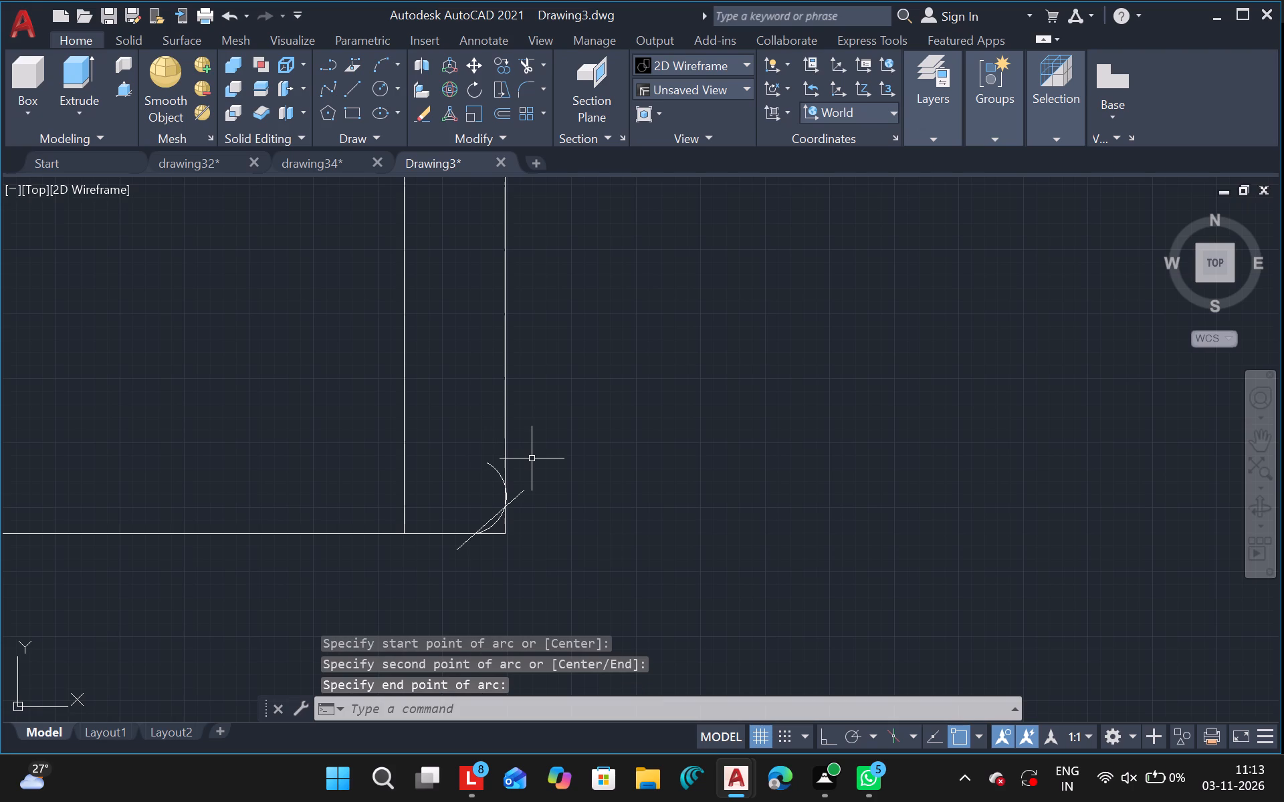
click(532, 458)
key(Escape)
click(532, 458)
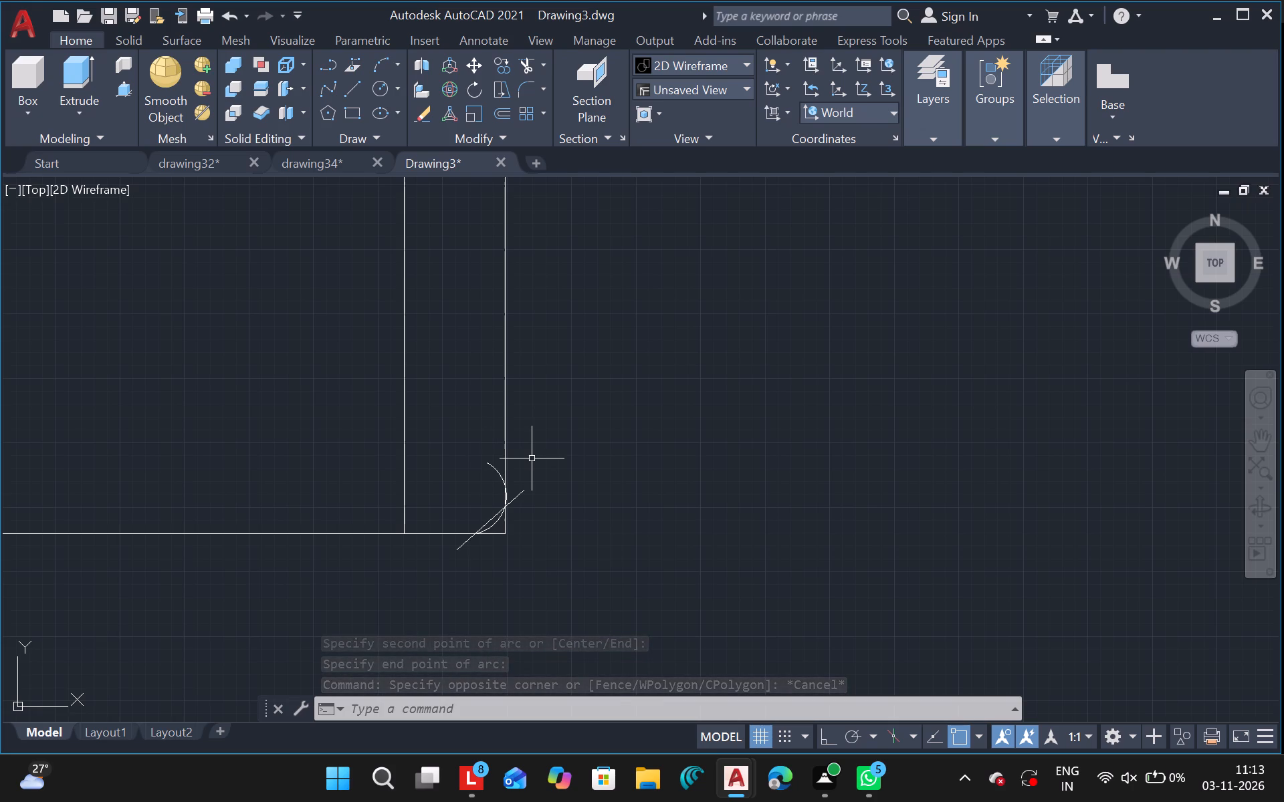
Trim away all portions of the diagonal guide line at the rectangle's lower-right corner.
text(tr)
click(374, 517)
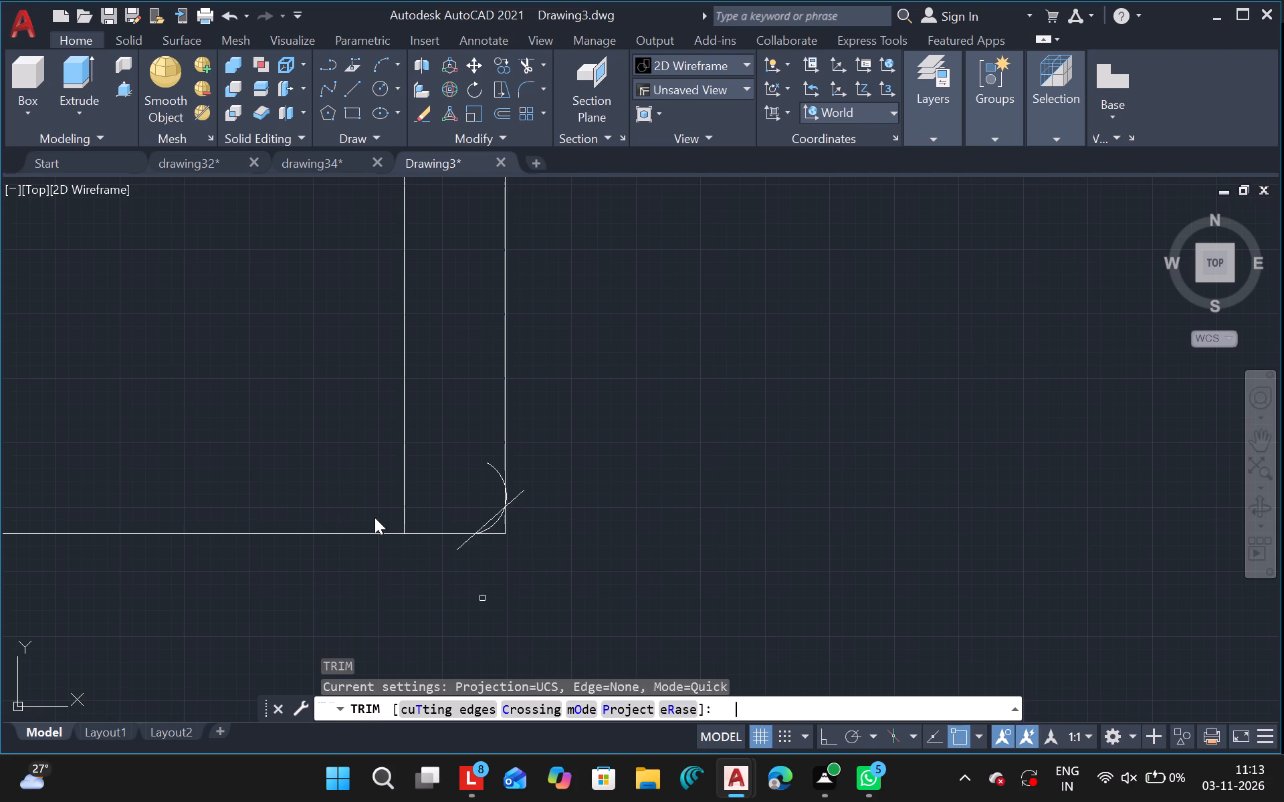
click(520, 493)
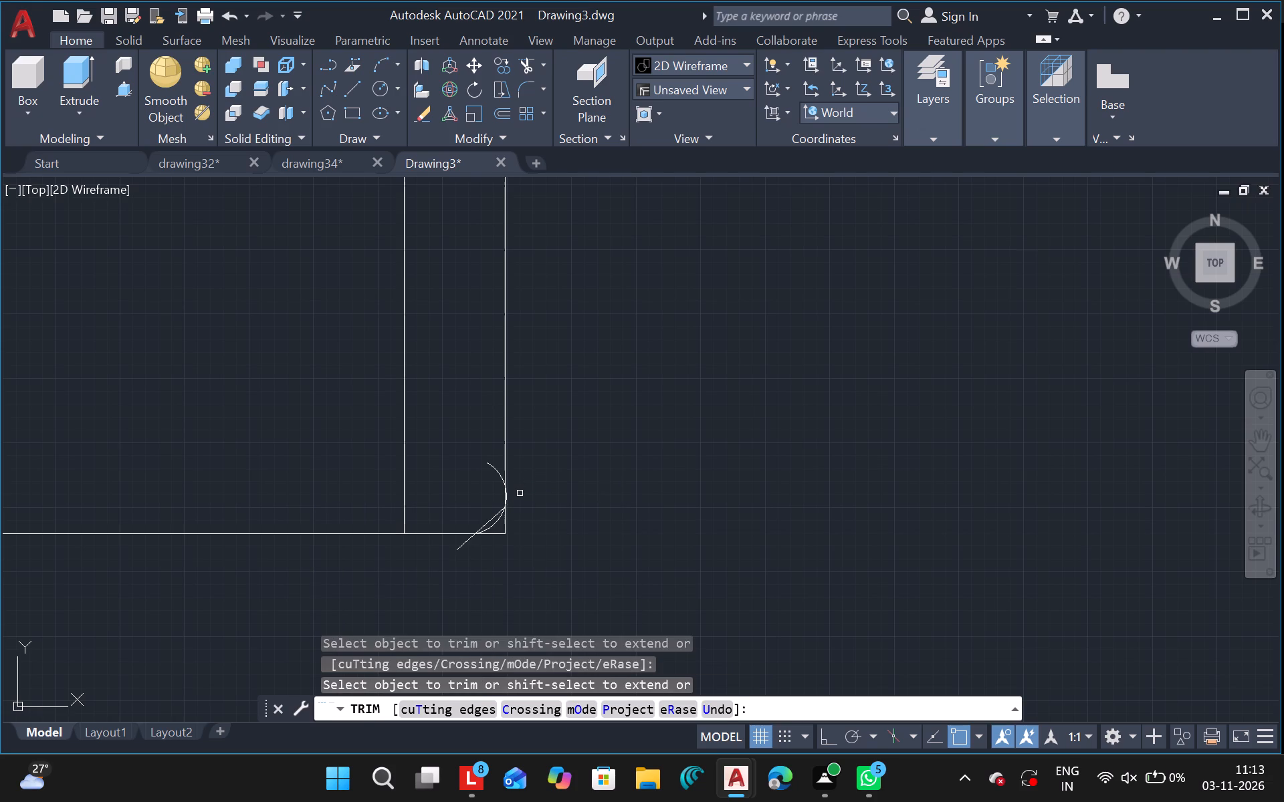
click(488, 523)
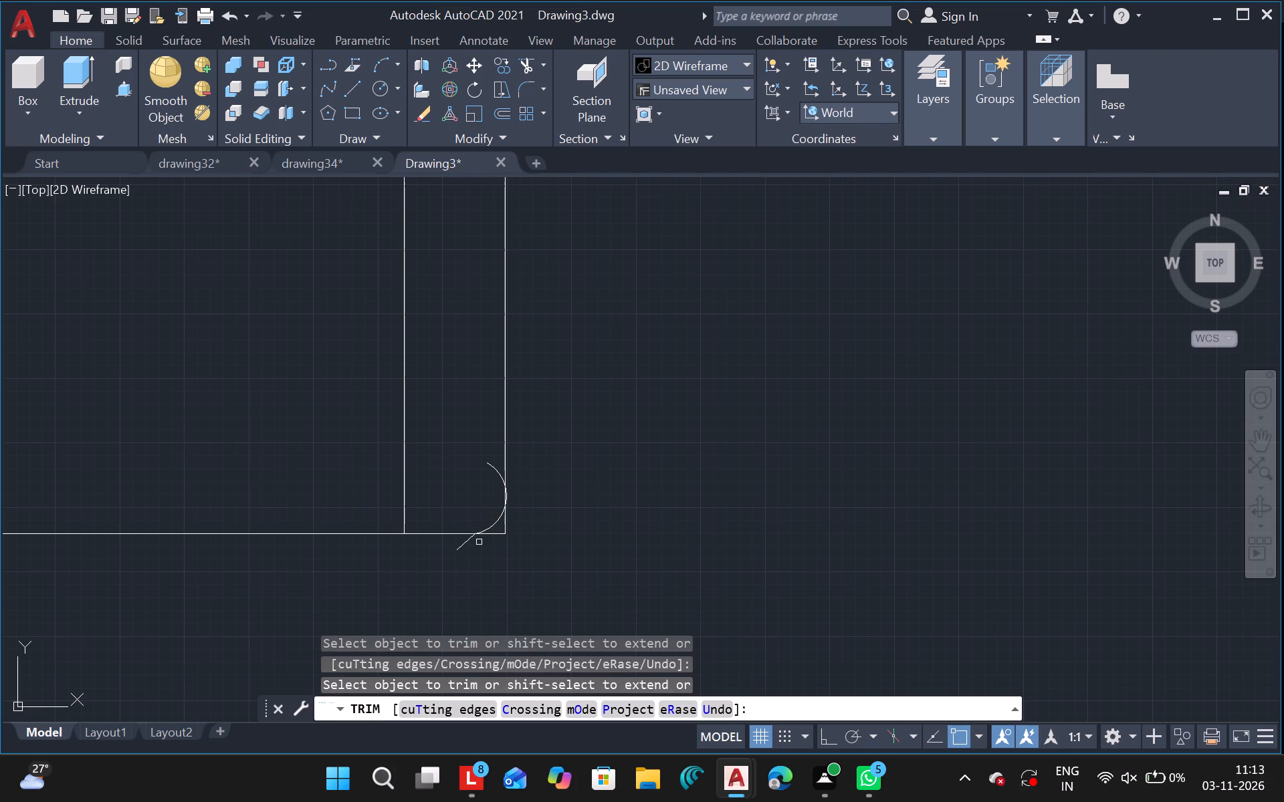
drag(466, 539, 495, 470)
Trim off the lower-right arc's upper tail and the square corner segments outside the arc.
drag(495, 470, 509, 493)
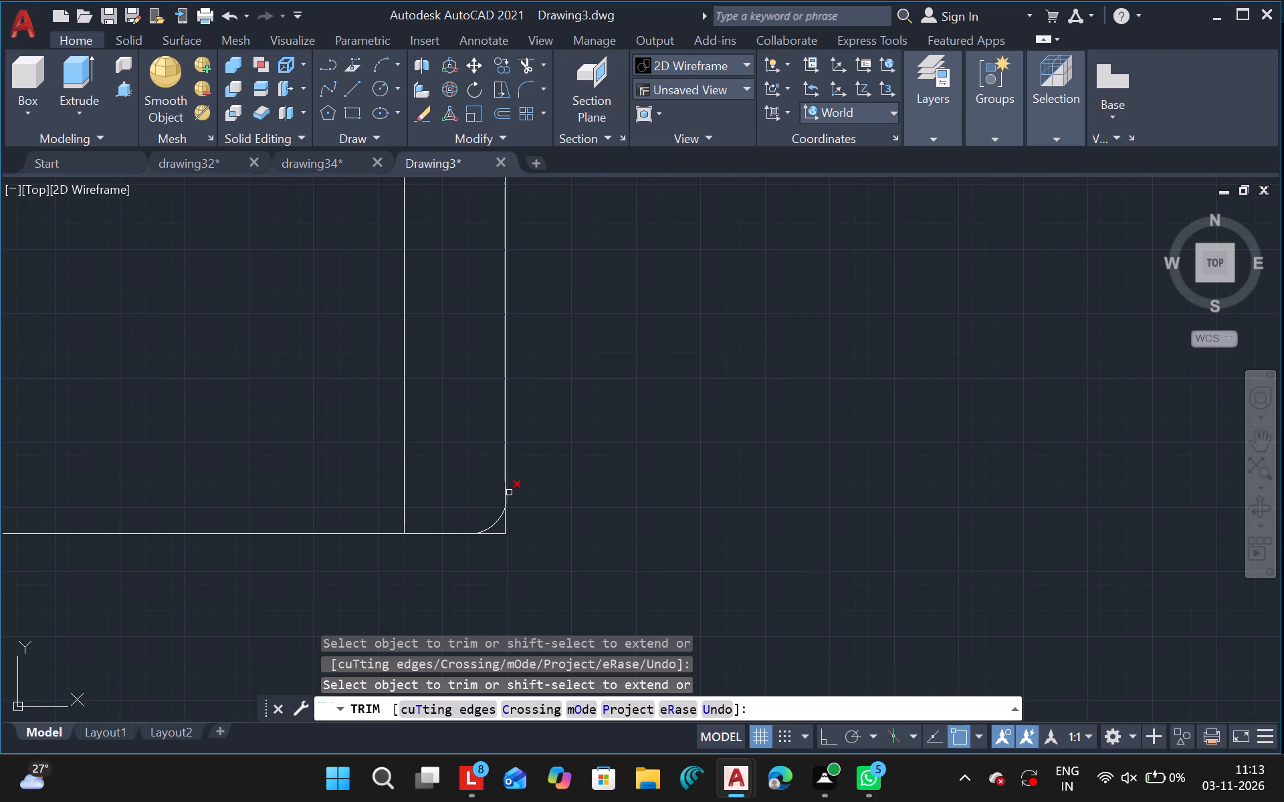
drag(509, 493, 509, 493)
click(509, 493)
drag(503, 534, 506, 527)
drag(506, 527, 550, 382)
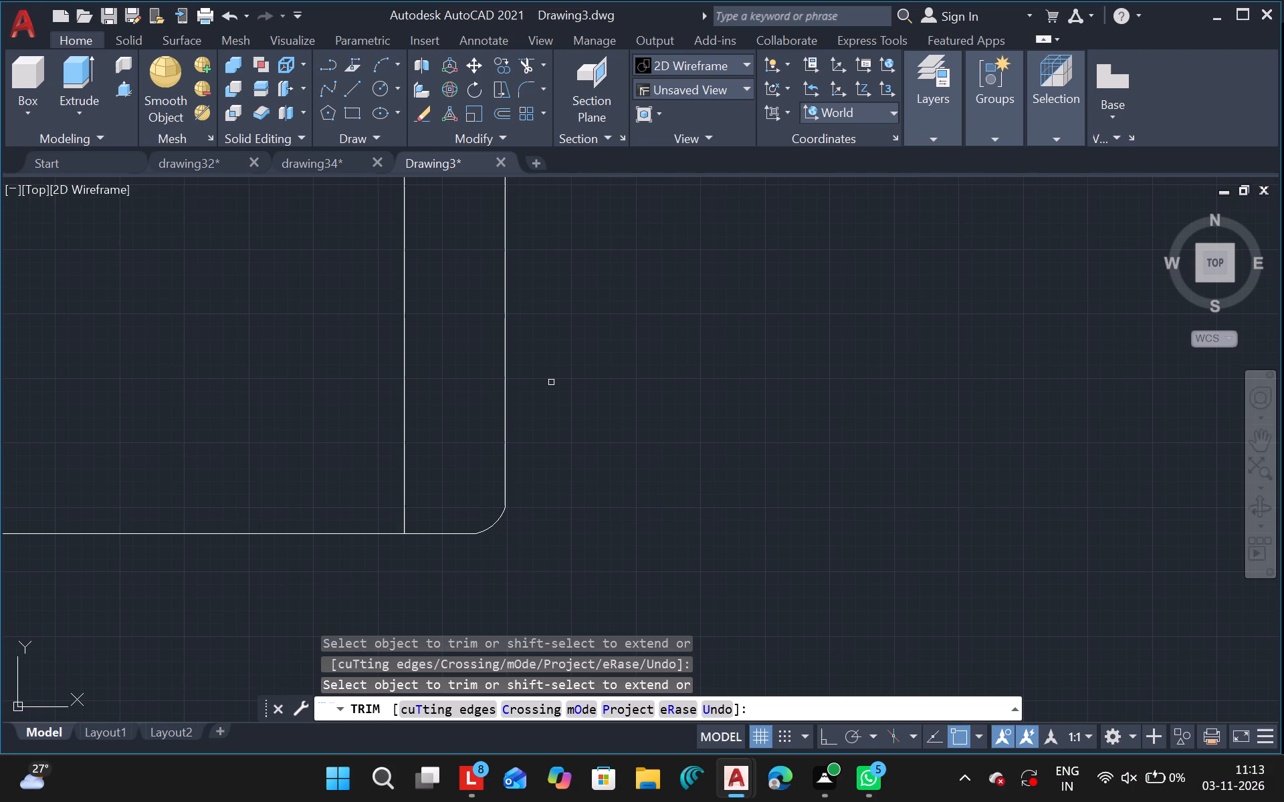
click(550, 382)
key(Escape)
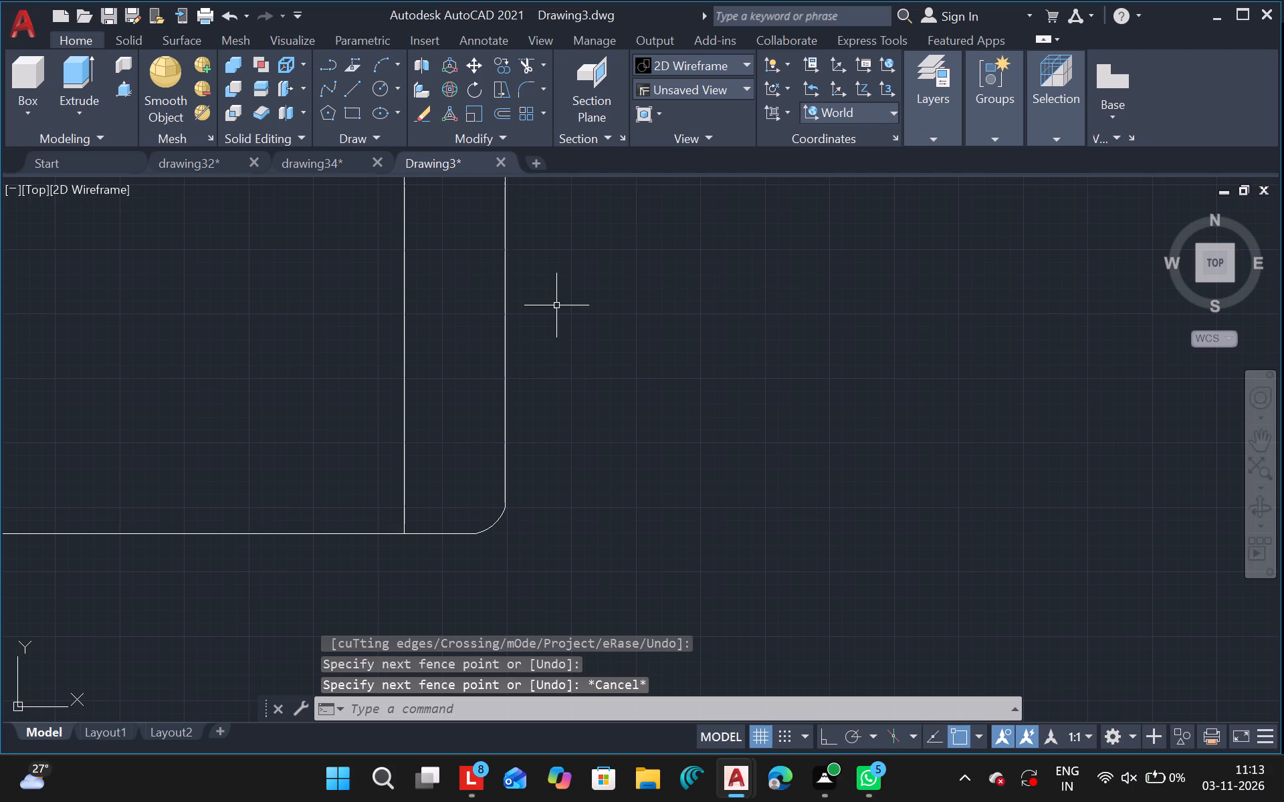
Trim away all portions of the diagonal guide line at the rectangle's upper-right corner.
click(1260, 438)
drag(437, 263, 573, 420)
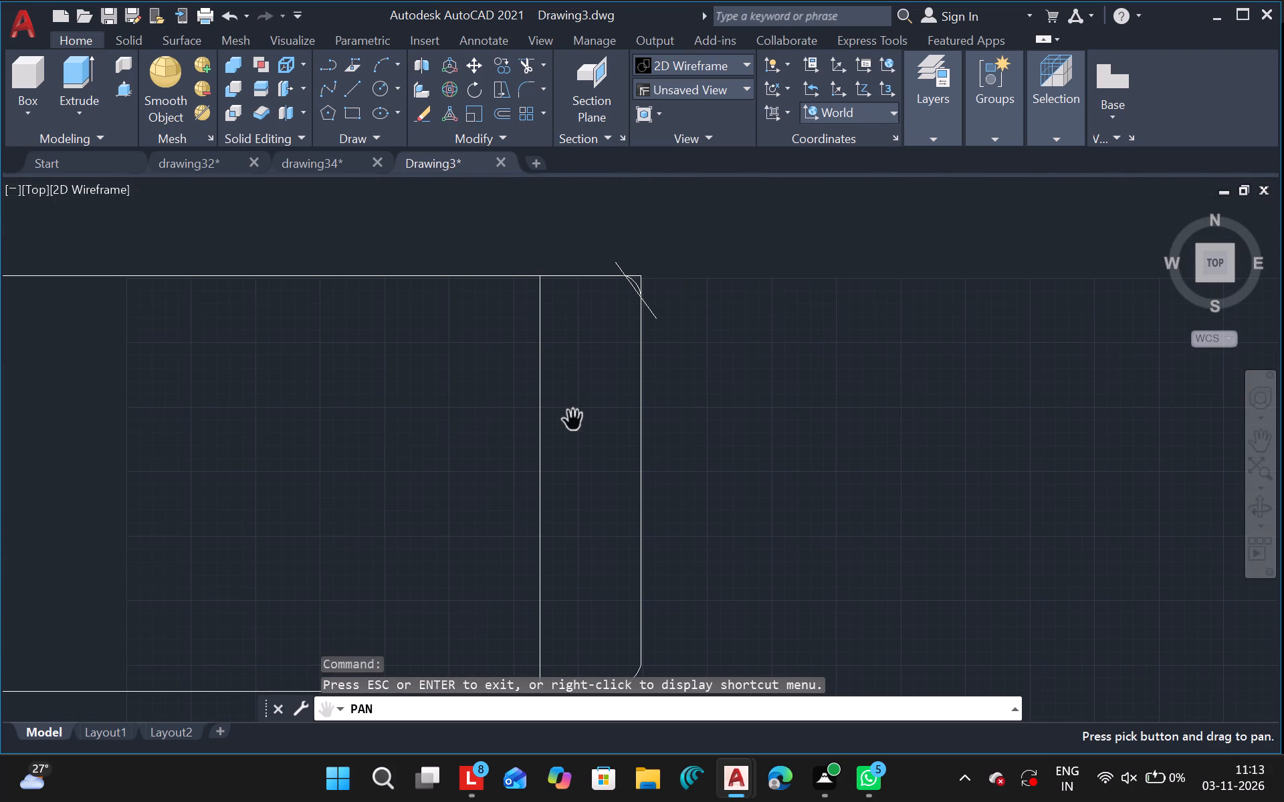
key(Escape)
click(573, 420)
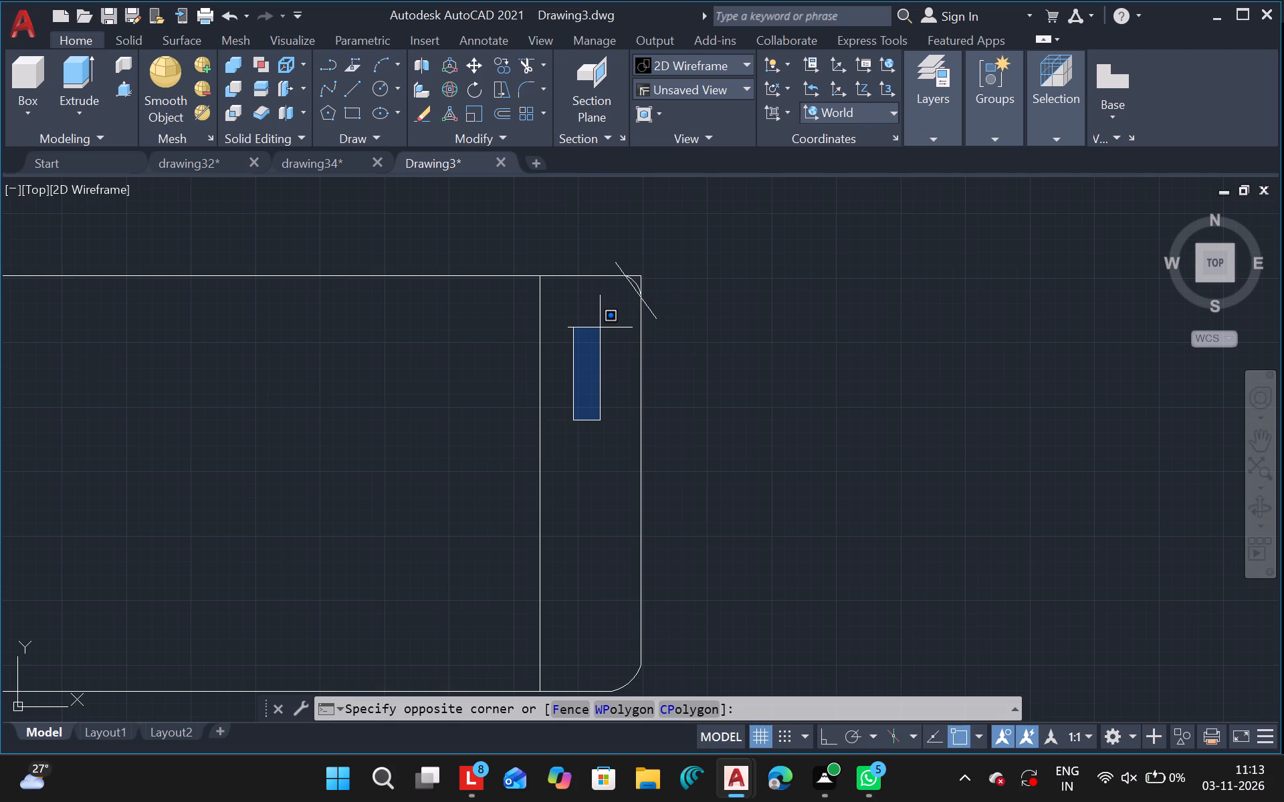
key(Escape)
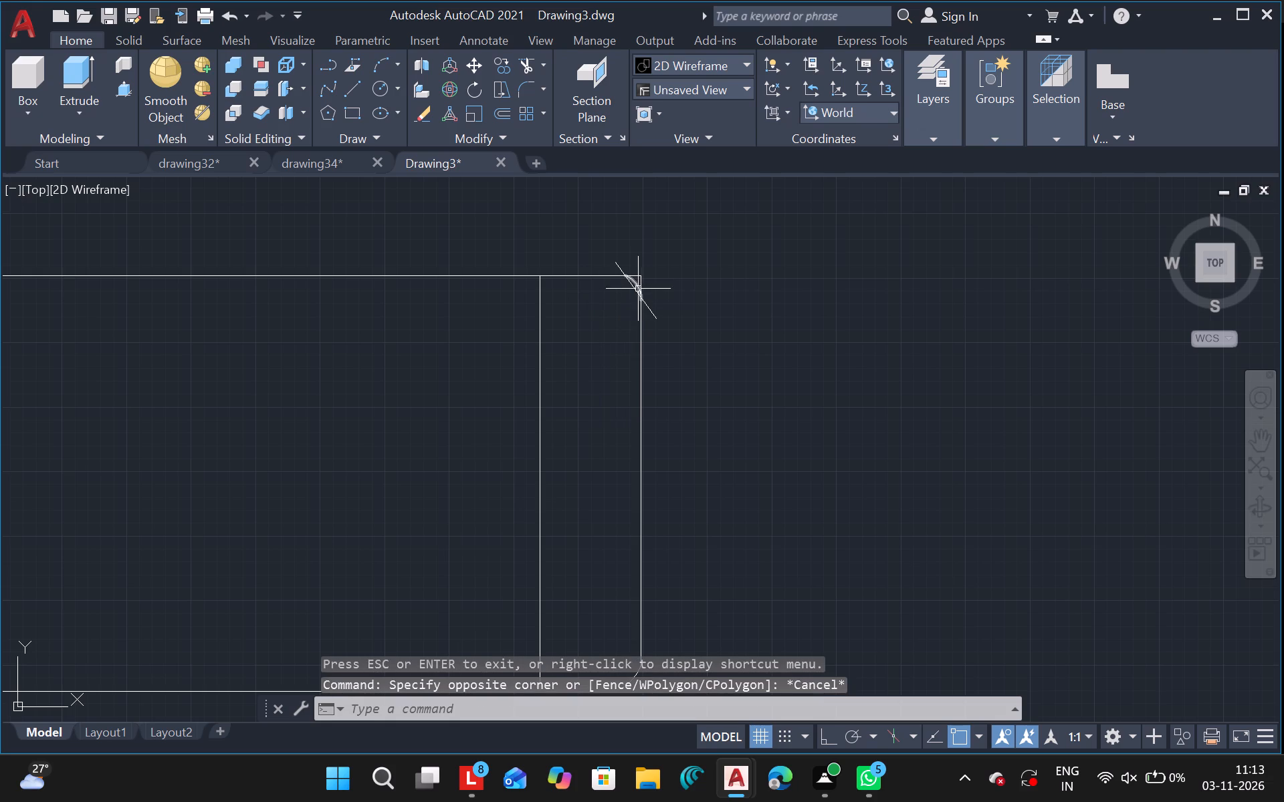
scroll(646, 249, up, 1)
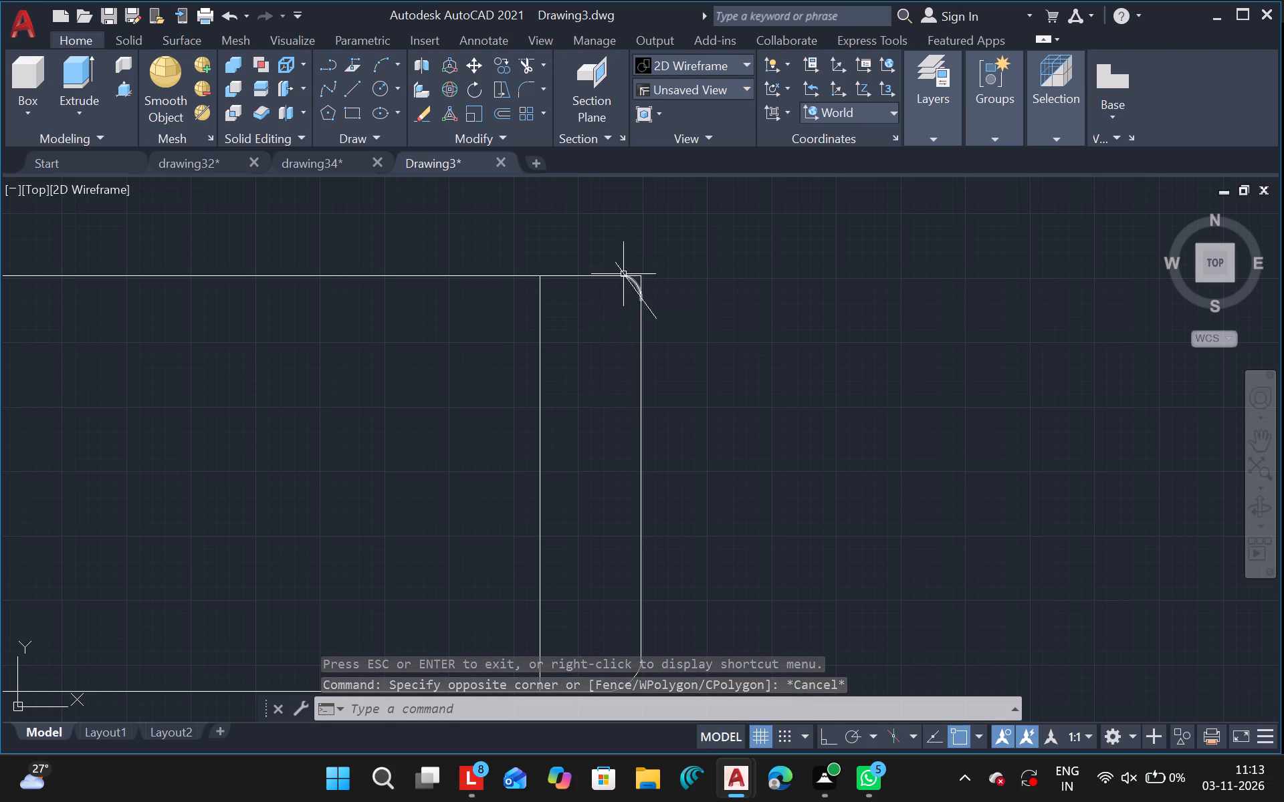
scroll(623, 274, up, 1)
ctrl+scroll(626, 266, up, 3)
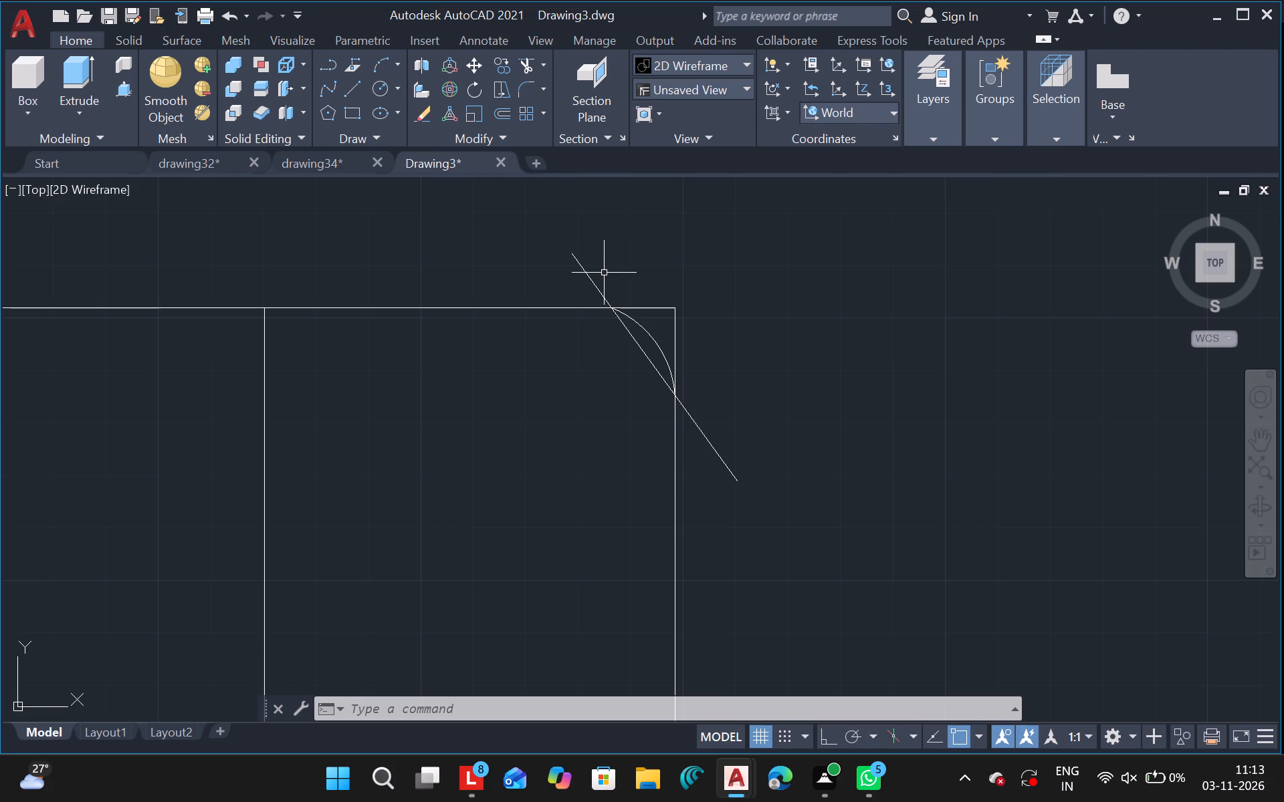
text(tr)
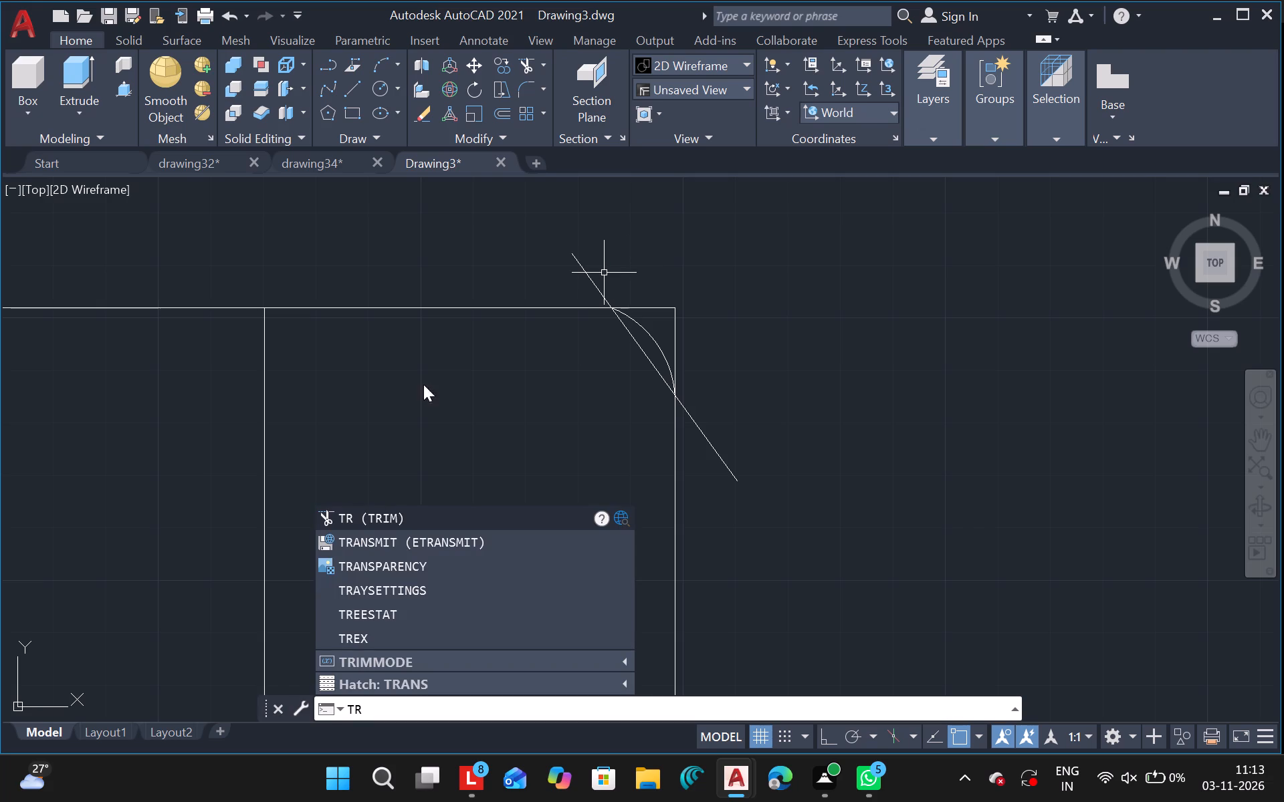
click(358, 523)
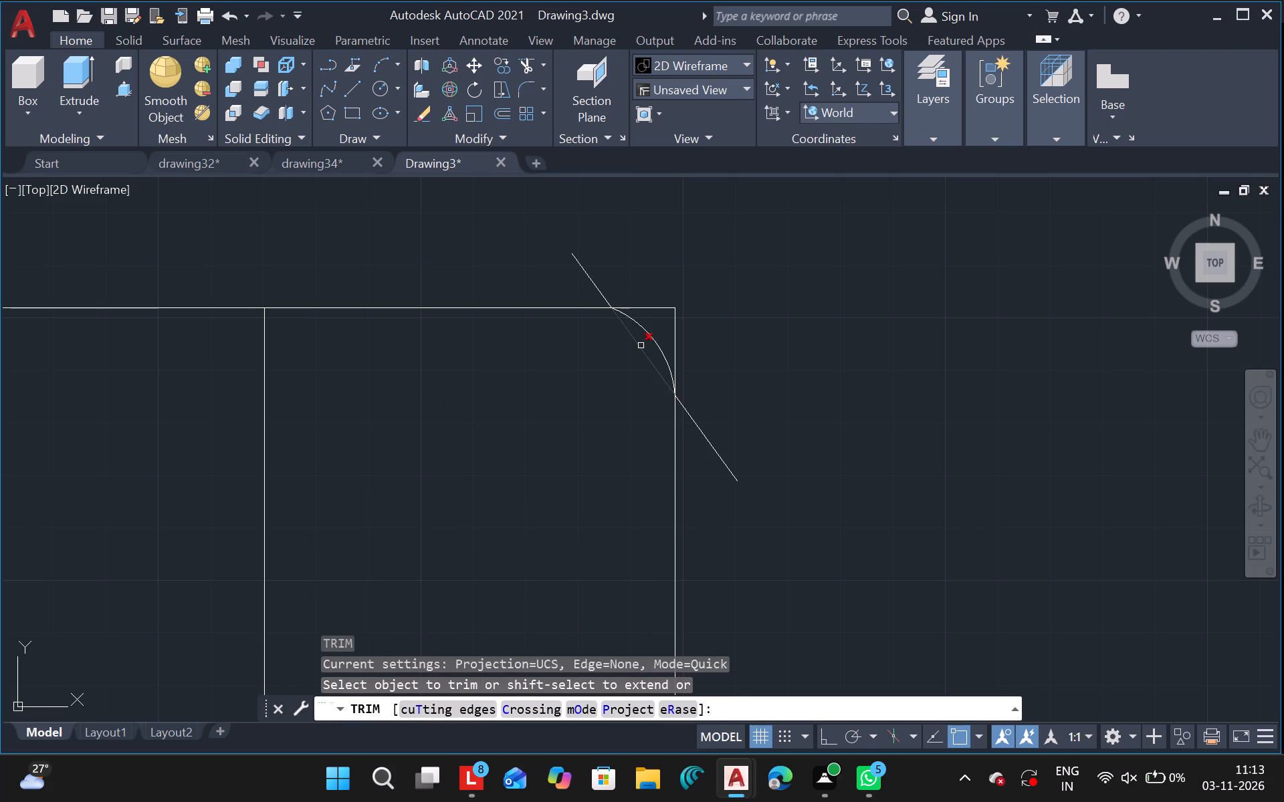
drag(641, 346, 589, 272)
drag(589, 272, 595, 271)
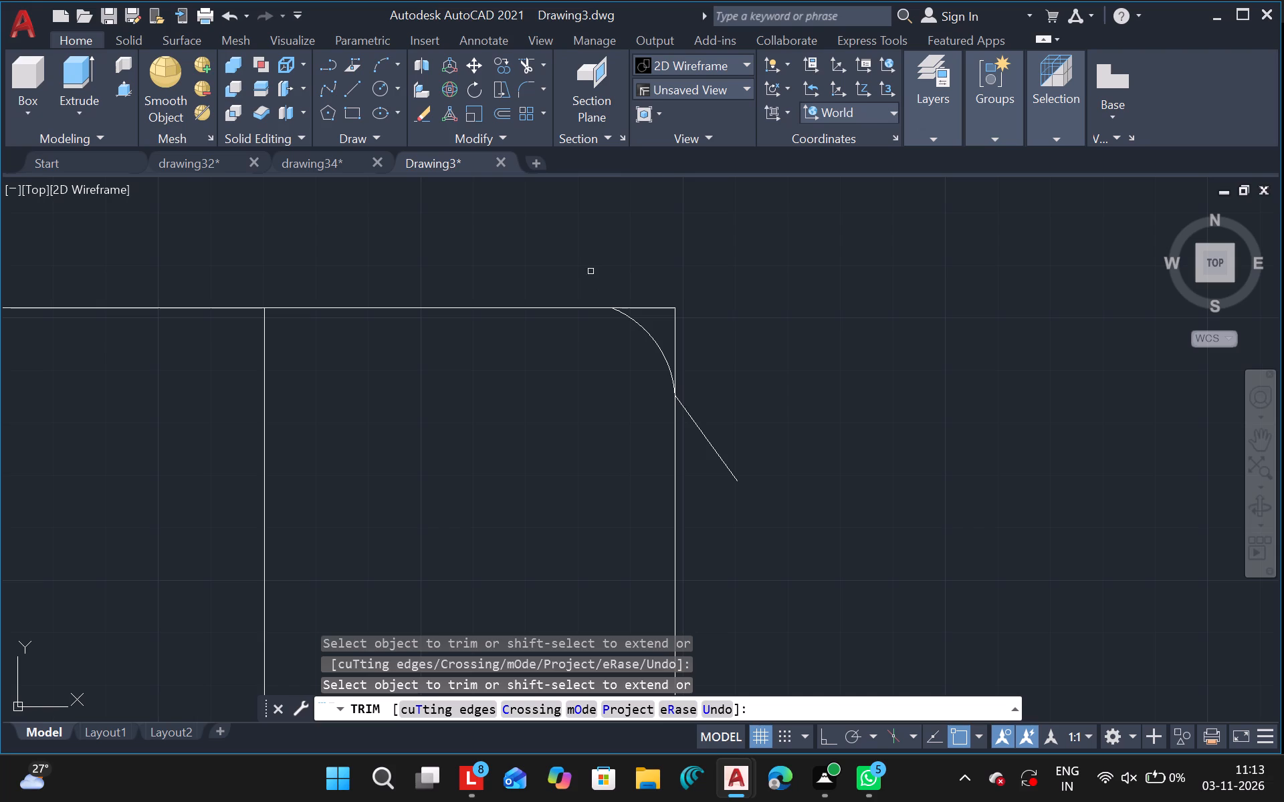
drag(595, 271, 701, 436)
drag(701, 436, 677, 372)
Trim off the side-line and top-line segments outside the upper-right arc to leave a rounded corner.
drag(677, 372, 677, 362)
drag(677, 362, 649, 304)
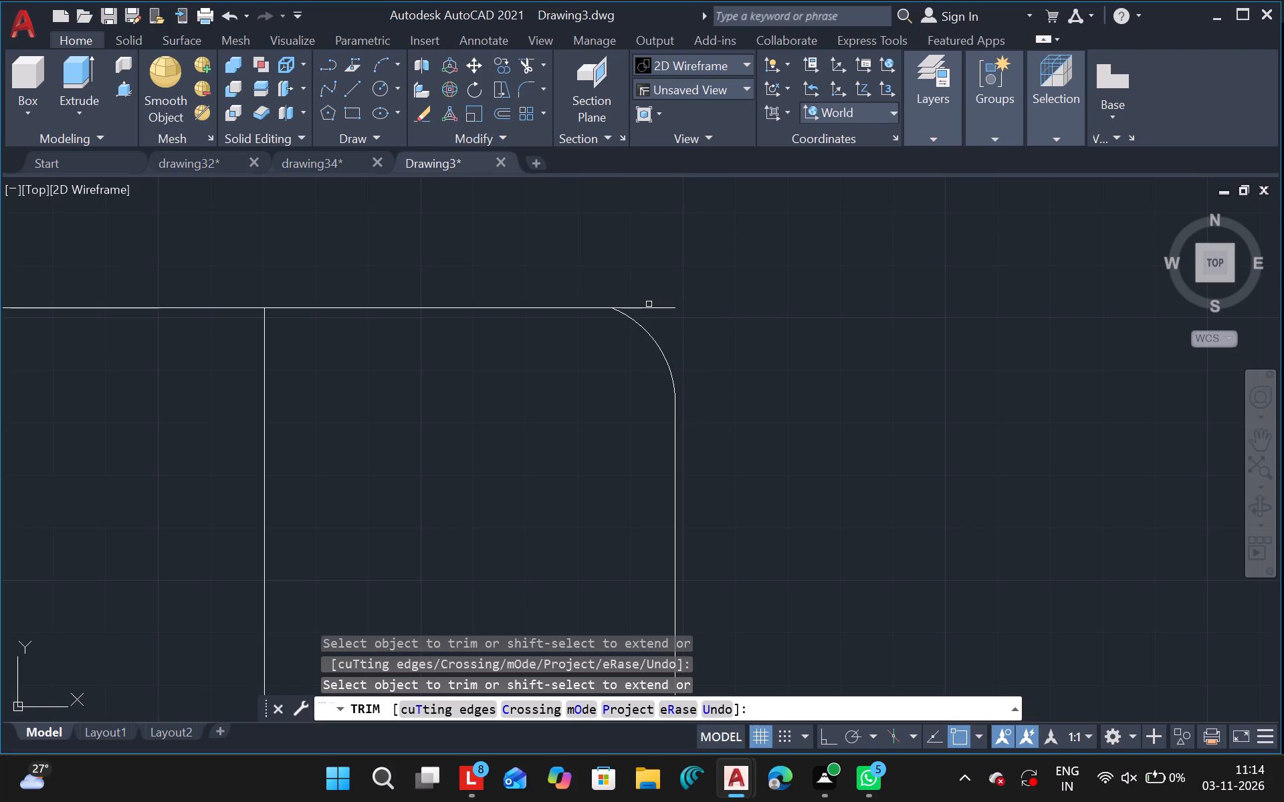
drag(649, 304, 633, 307)
click(633, 307)
ctrl+scroll(278, 442, down, 4)
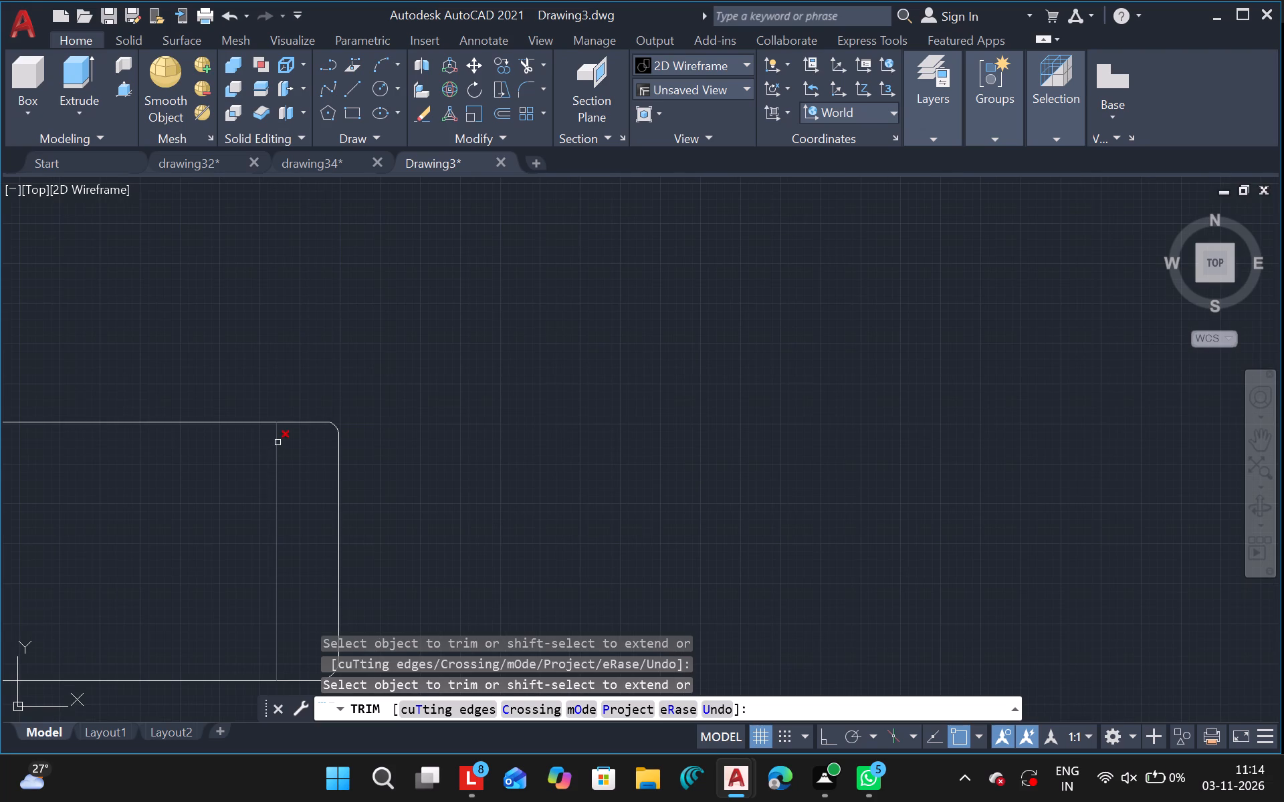
key(Escape)
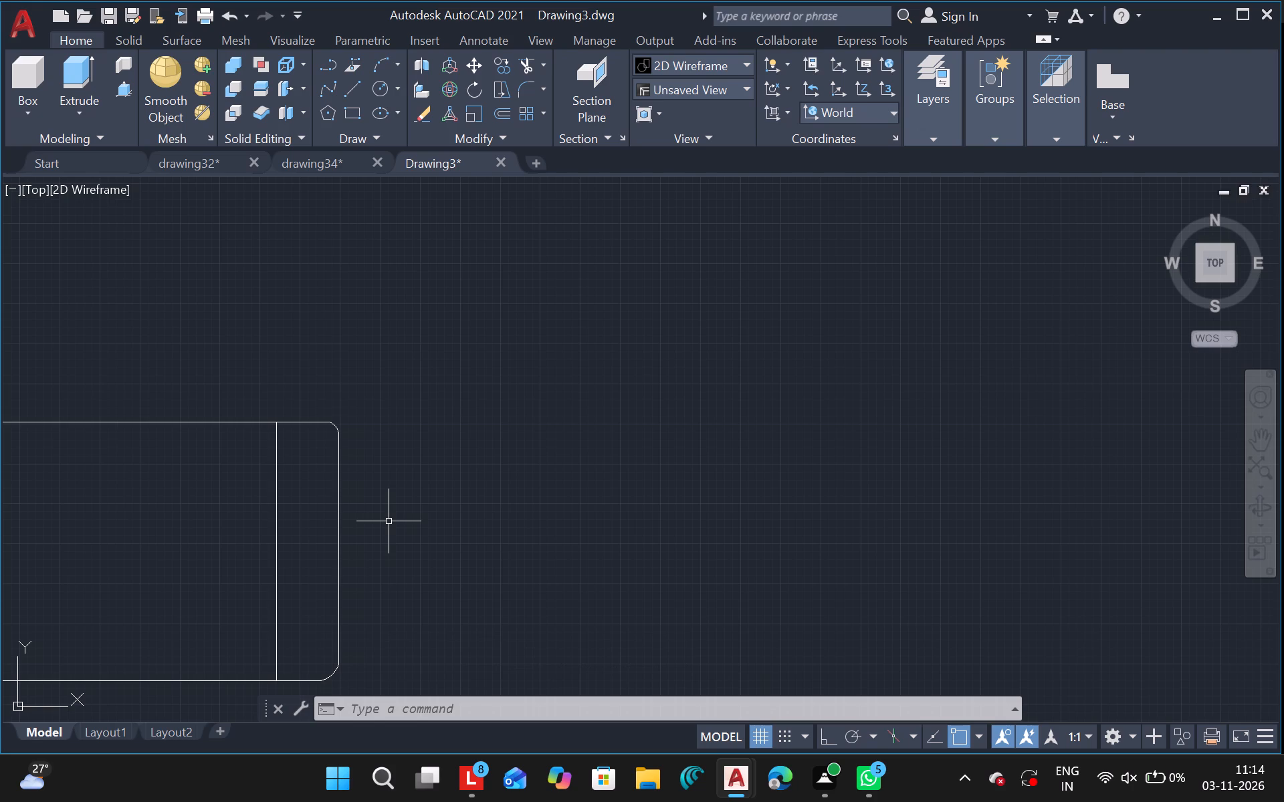
Trim away all portions of the diagonal guide line at the rectangle's upper-left corner.
click(1275, 442)
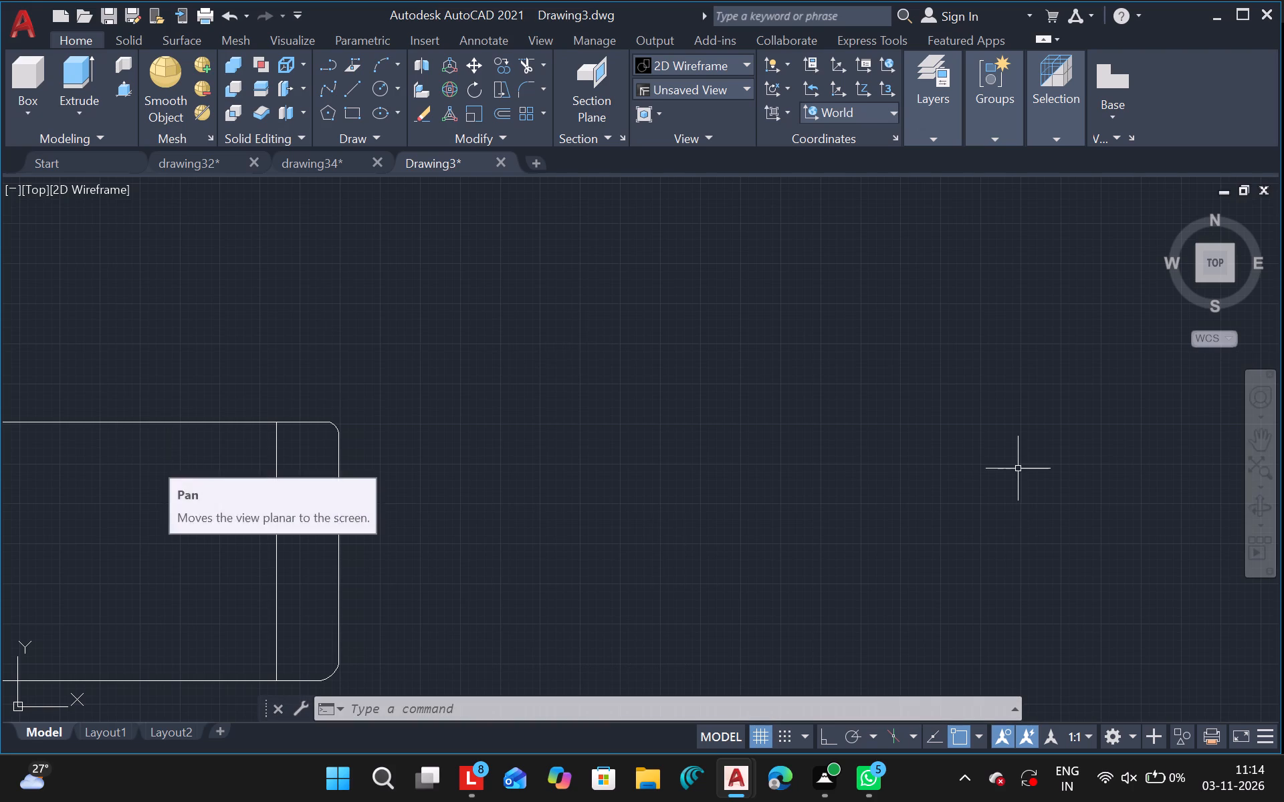
click(1267, 436)
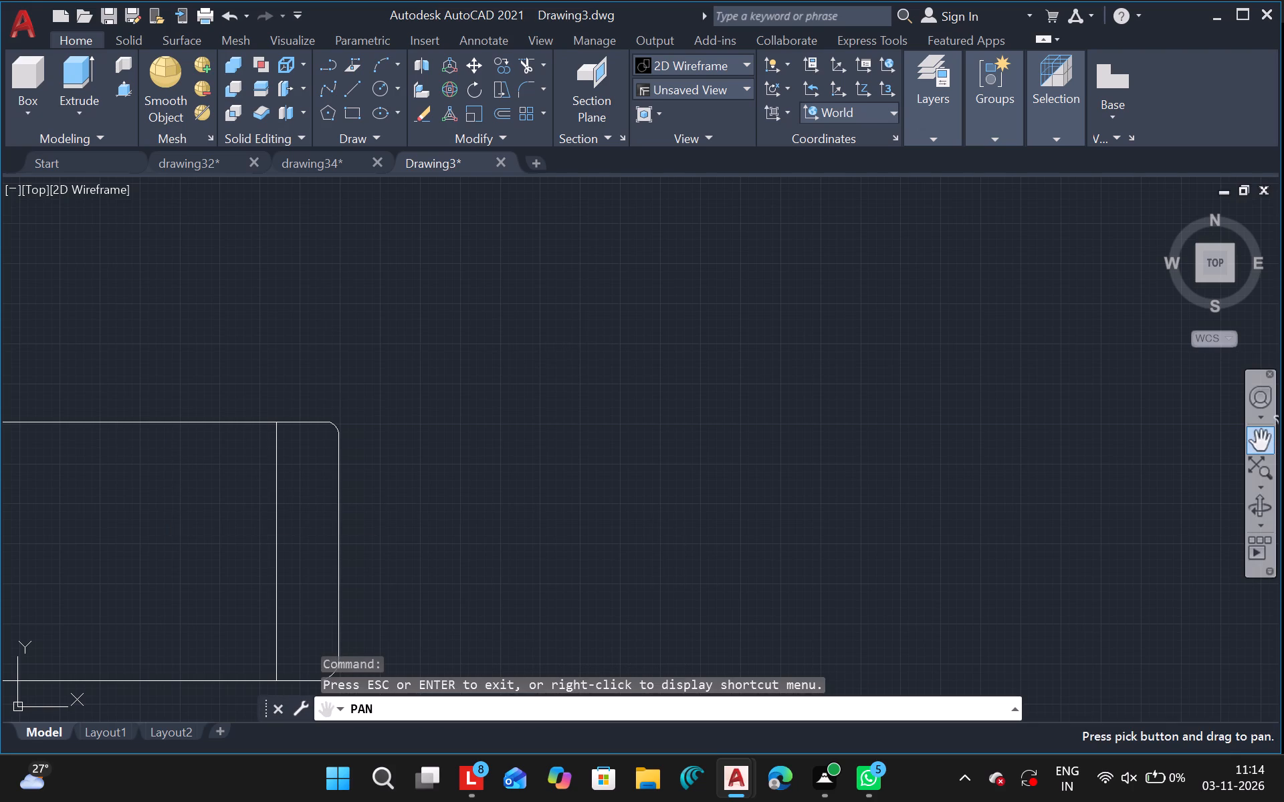
drag(124, 466, 641, 313)
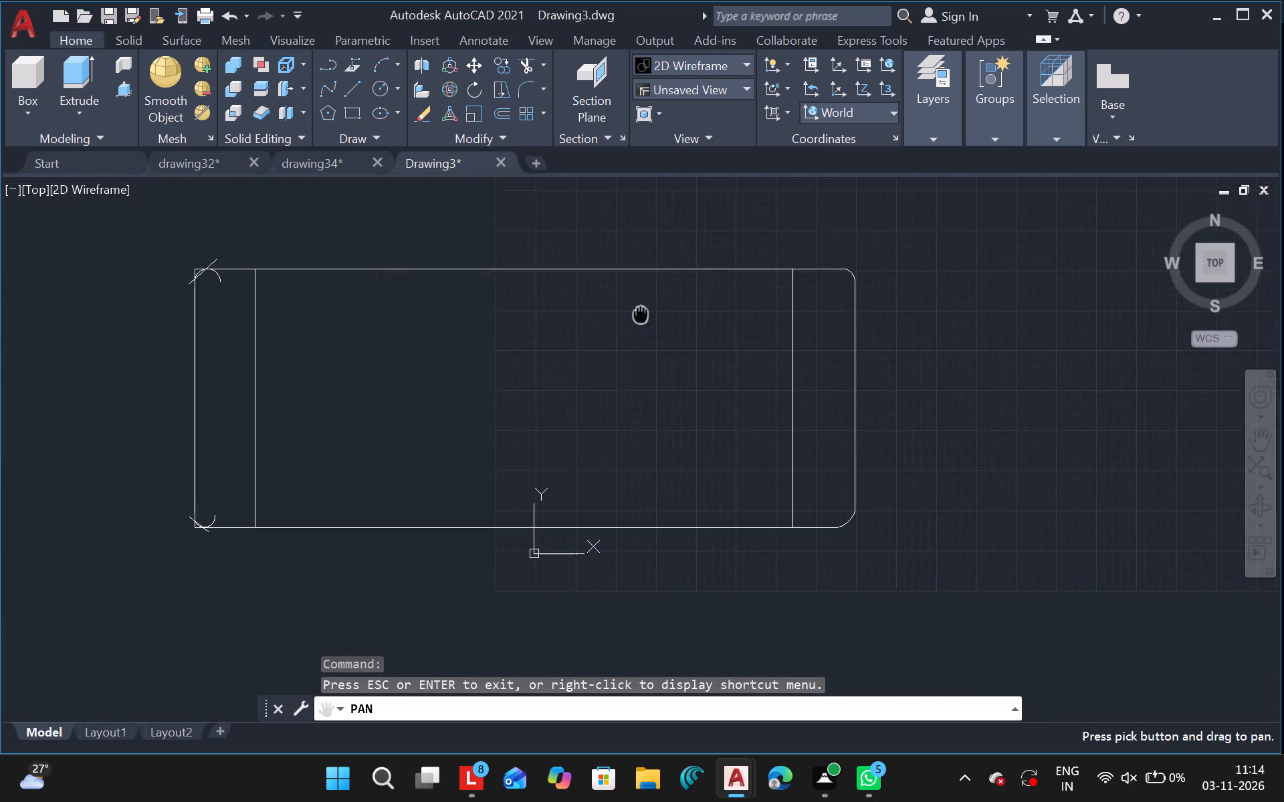
drag(641, 313, 706, 366)
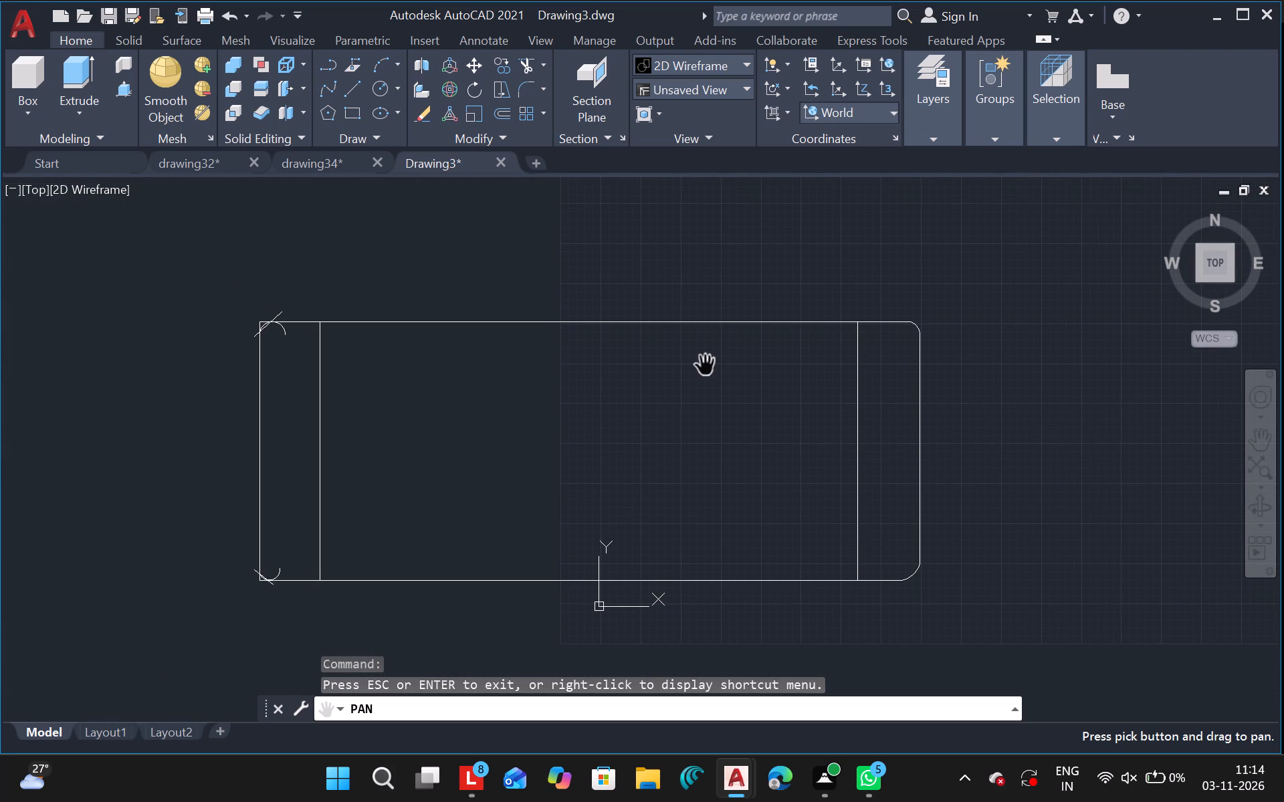
key(Escape)
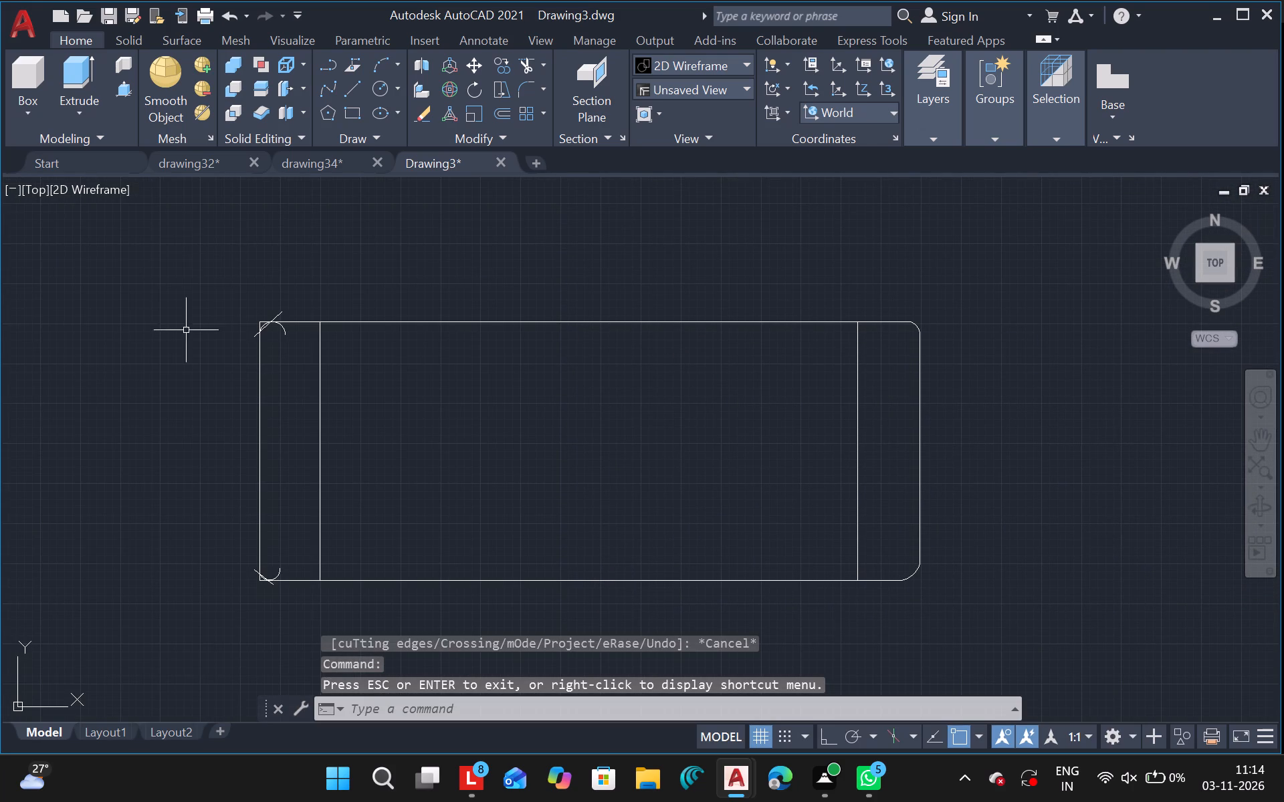
ctrl+scroll(255, 323, up, 3)
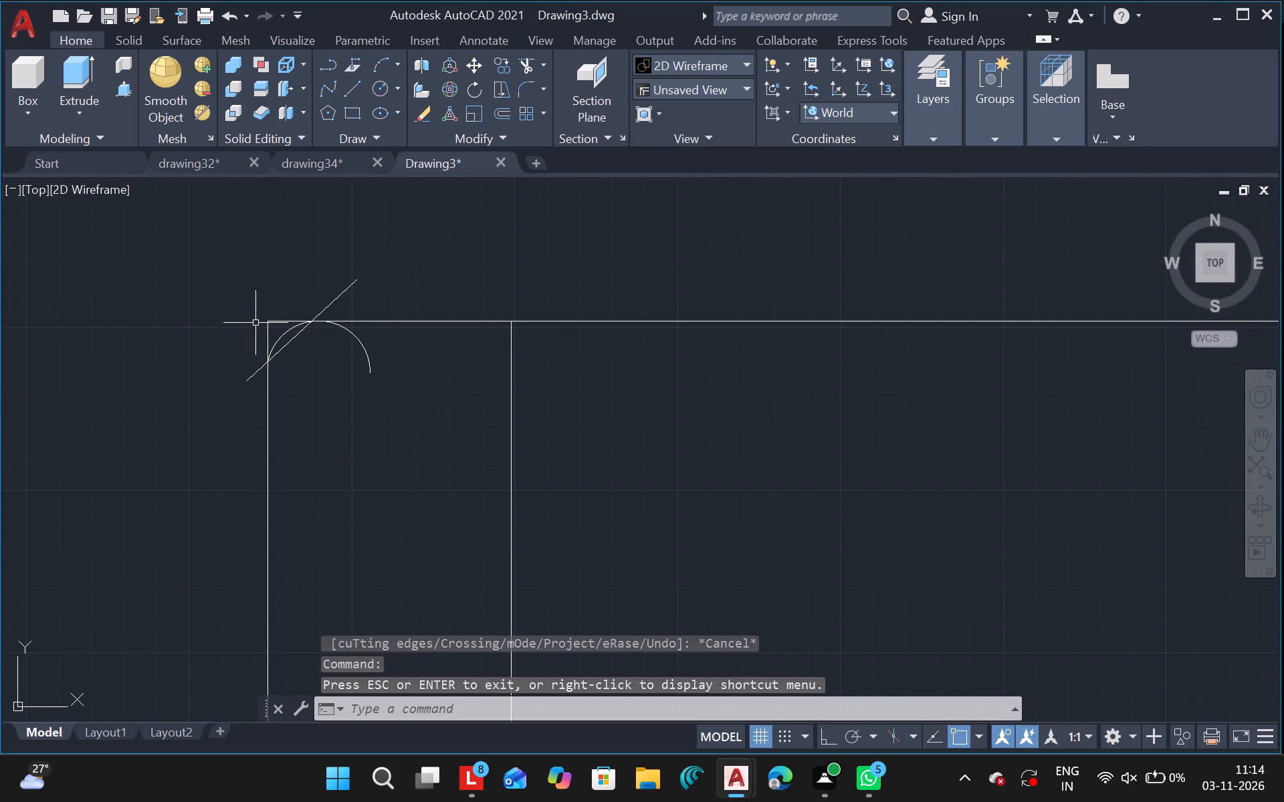
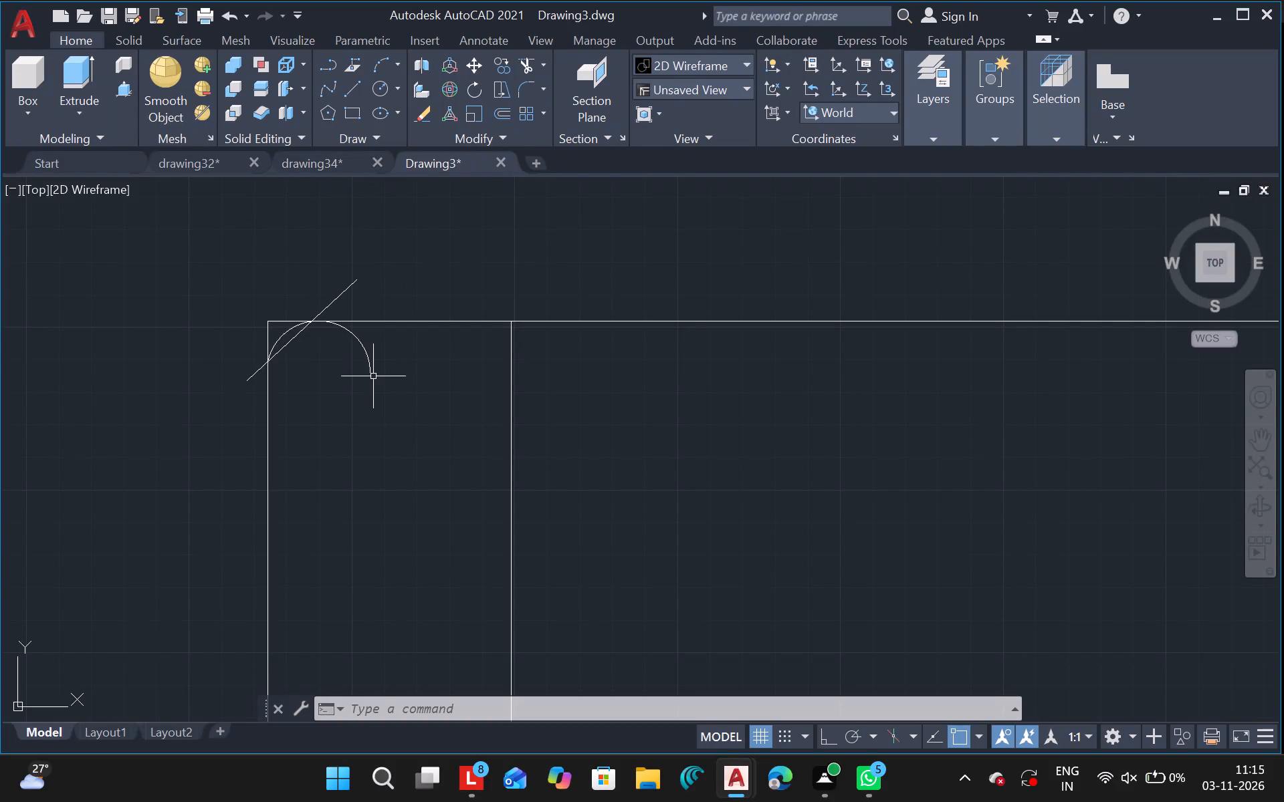
Trim off the inner tail of the upper-left arc and all portions of the diagonal guide line crossing that corner.
text(tr)
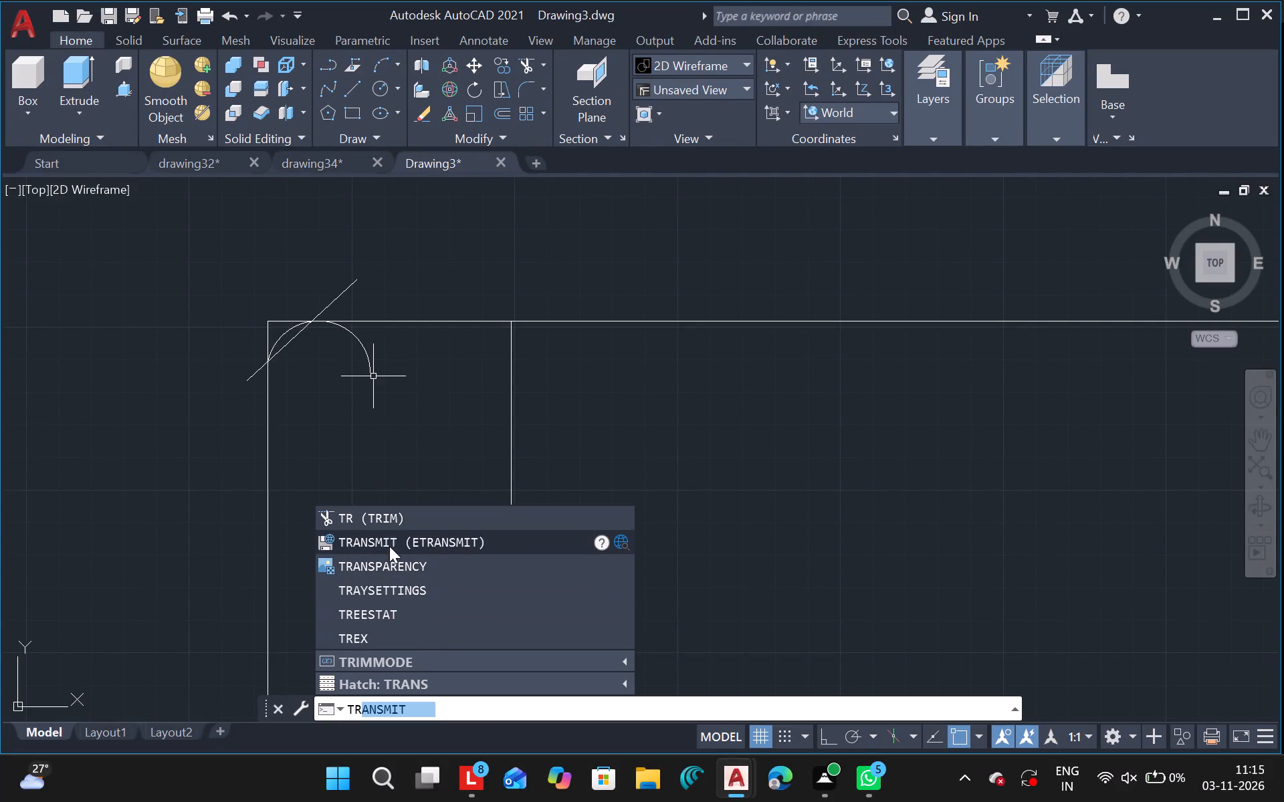
click(382, 515)
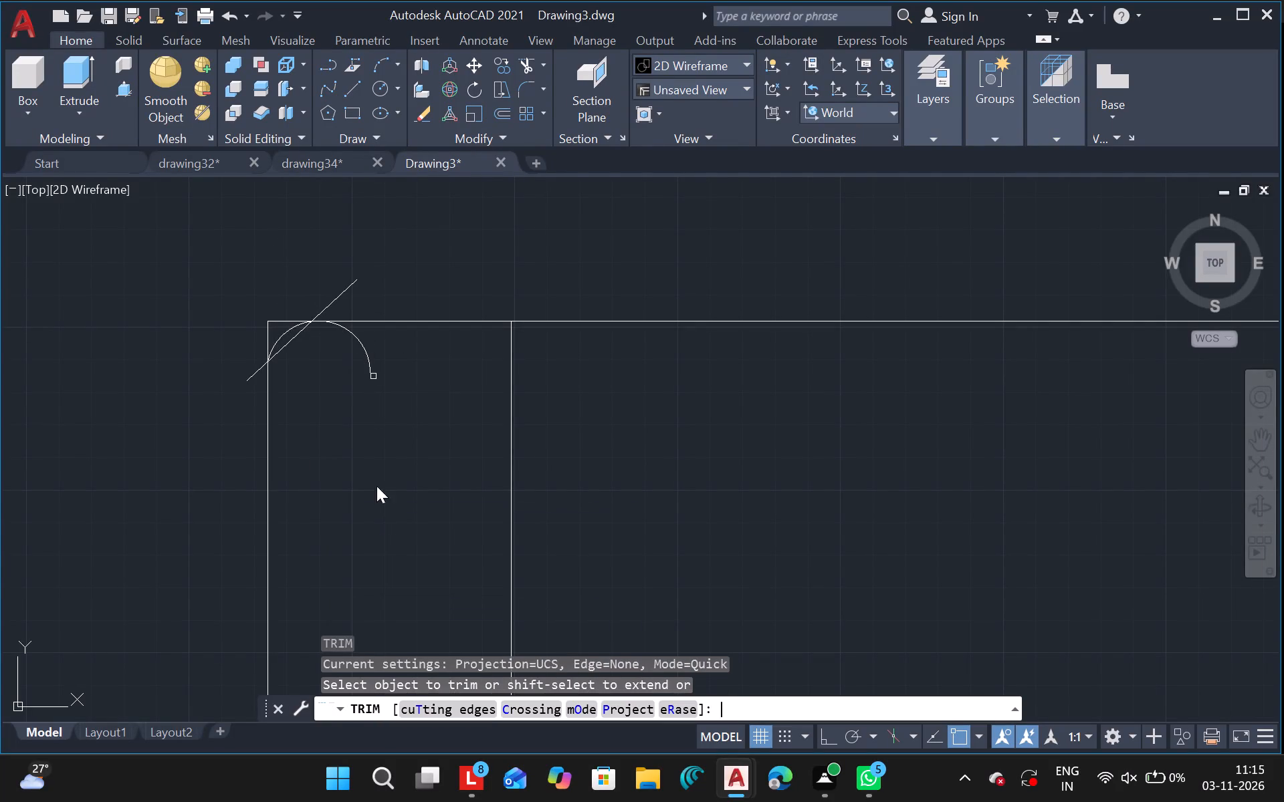
click(366, 352)
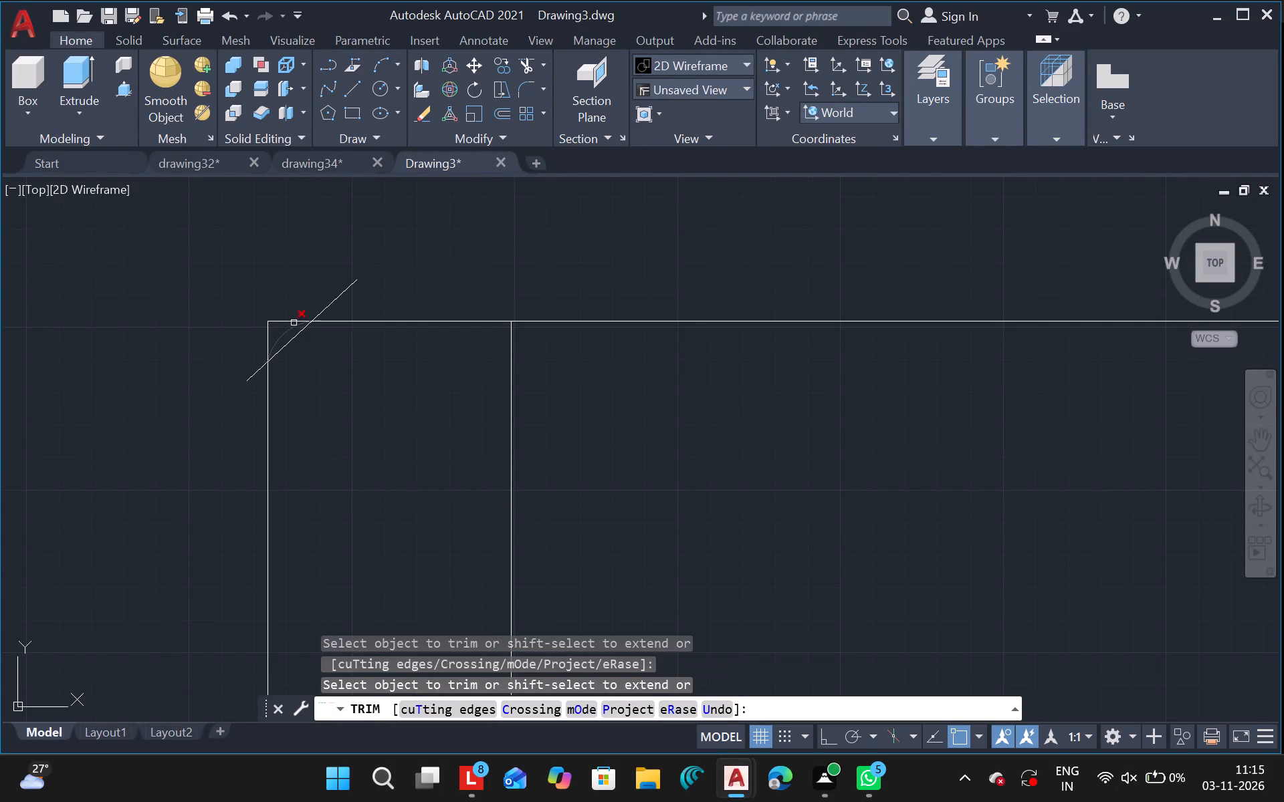
drag(296, 337, 325, 299)
drag(325, 299, 362, 317)
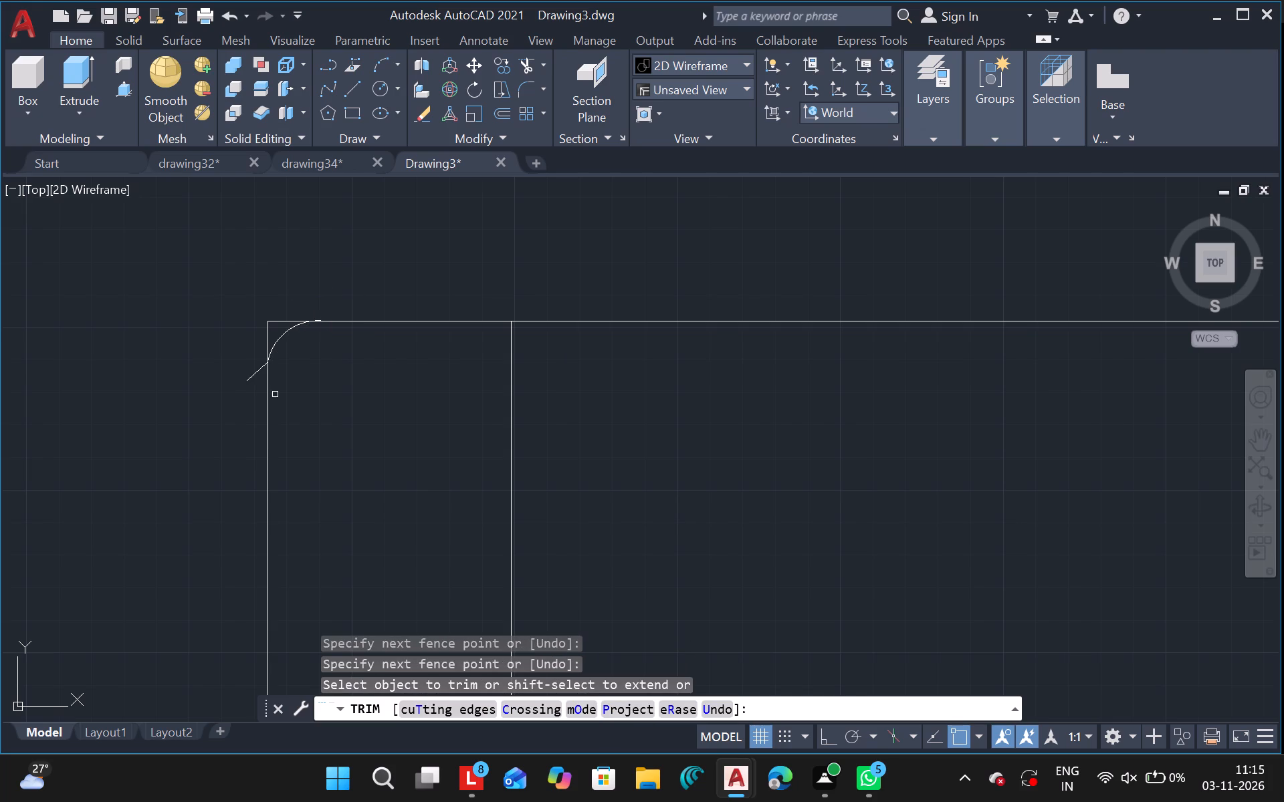
drag(245, 350, 251, 383)
Trim the top-line and side-line segments outside the upper-left arc to leave a rounded corner.
drag(274, 321, 267, 333)
drag(267, 333, 379, 481)
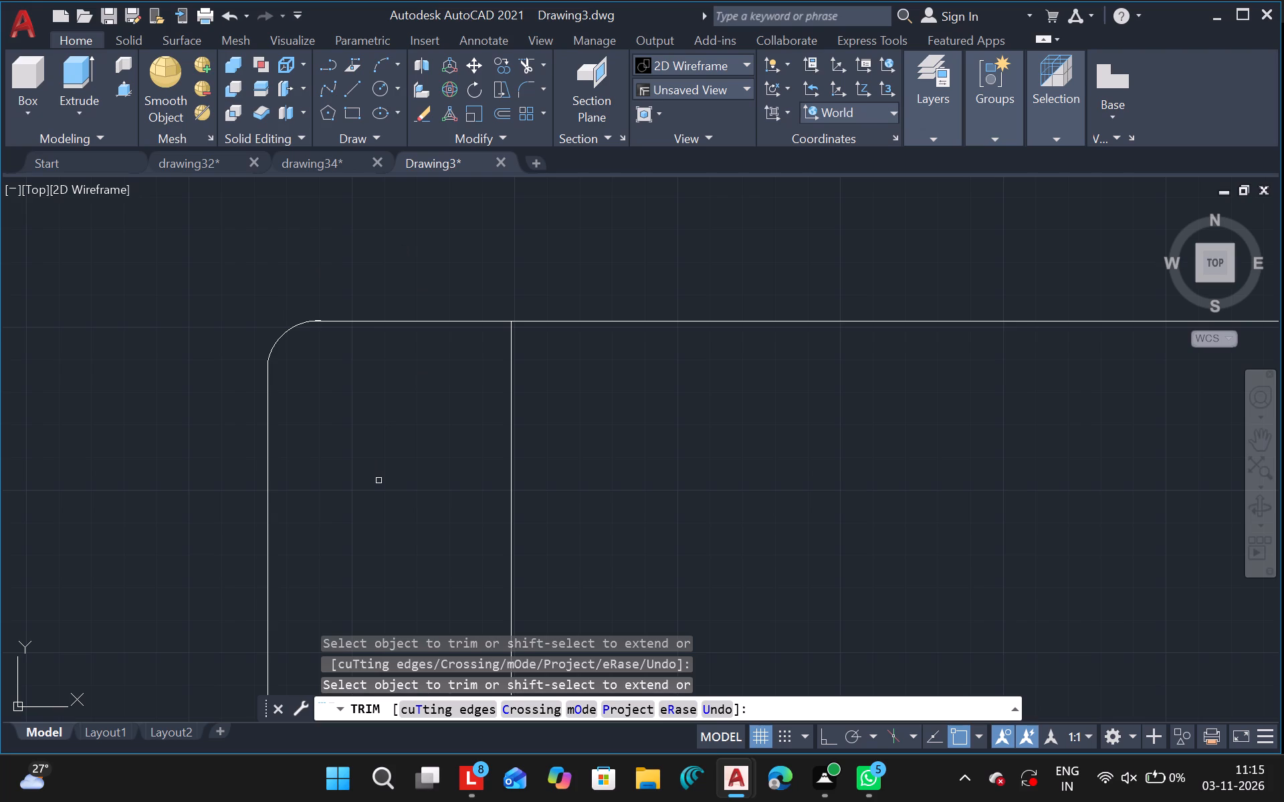
click(978, 628)
key(Escape)
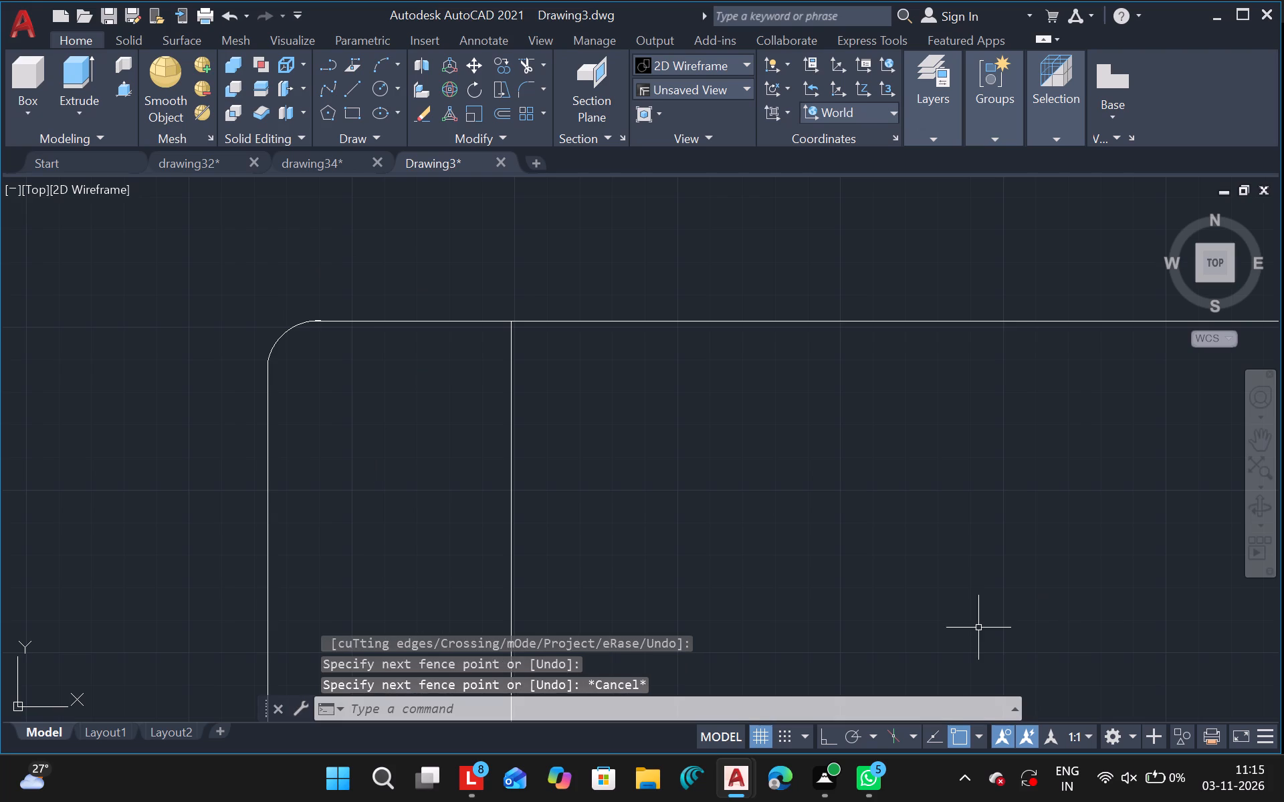
Trim away the diagonal guide line and the arc's inner tail at the rectangle's lower-left corner.
click(1268, 440)
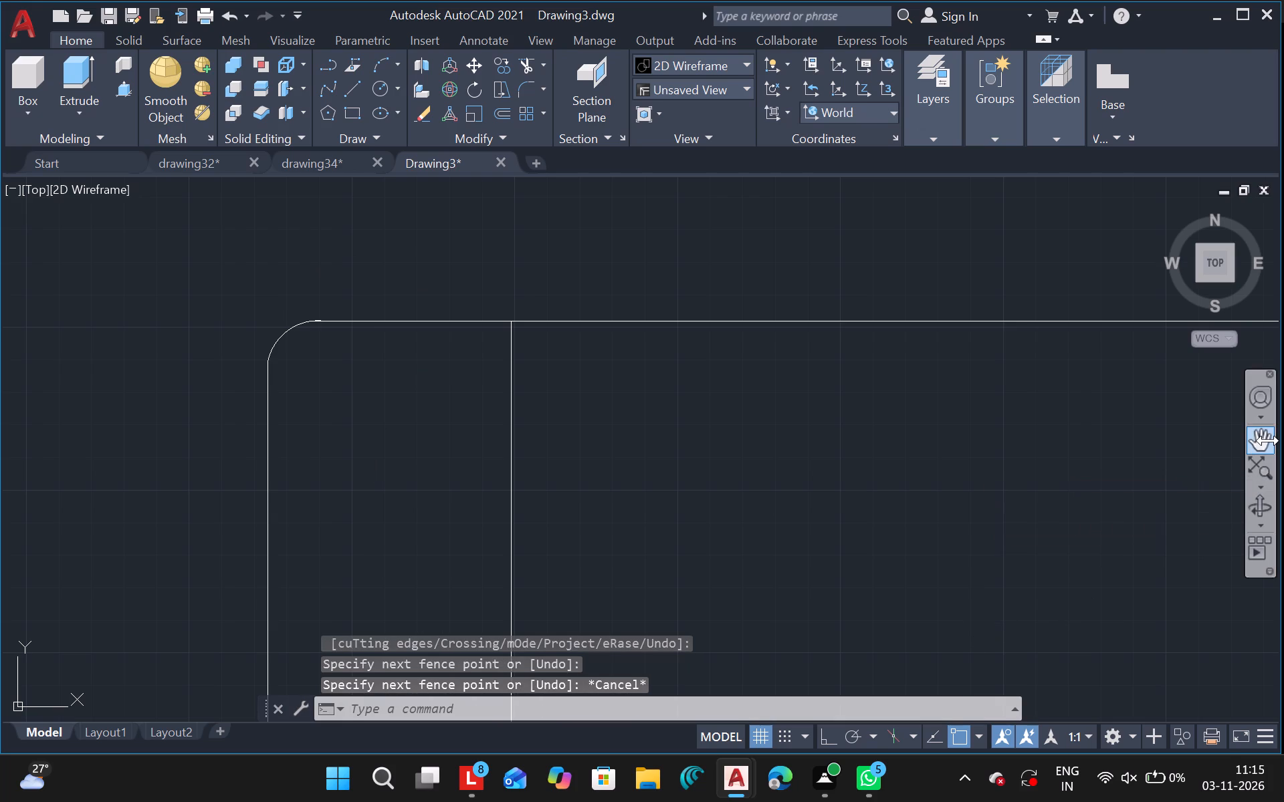
drag(772, 441, 535, 310)
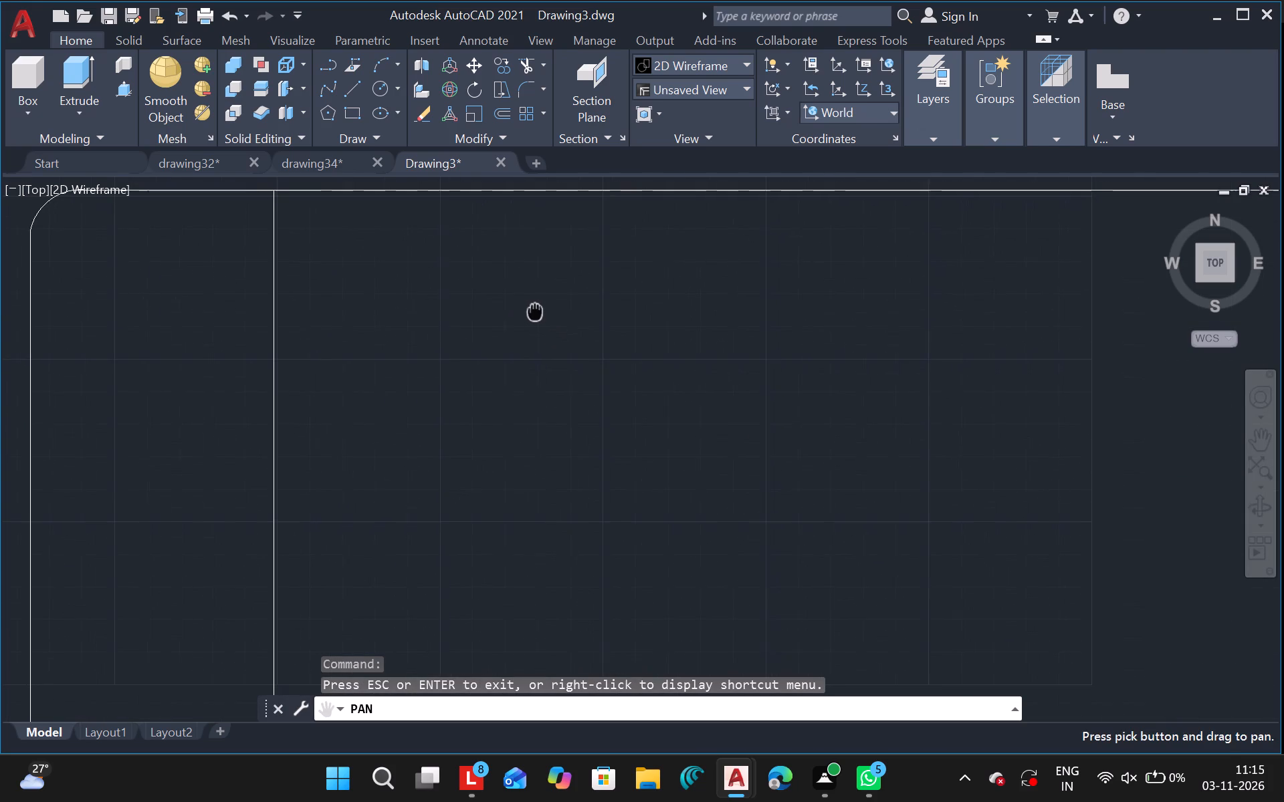
drag(535, 310, 536, 310)
ctrl+scroll(536, 310, down, 3)
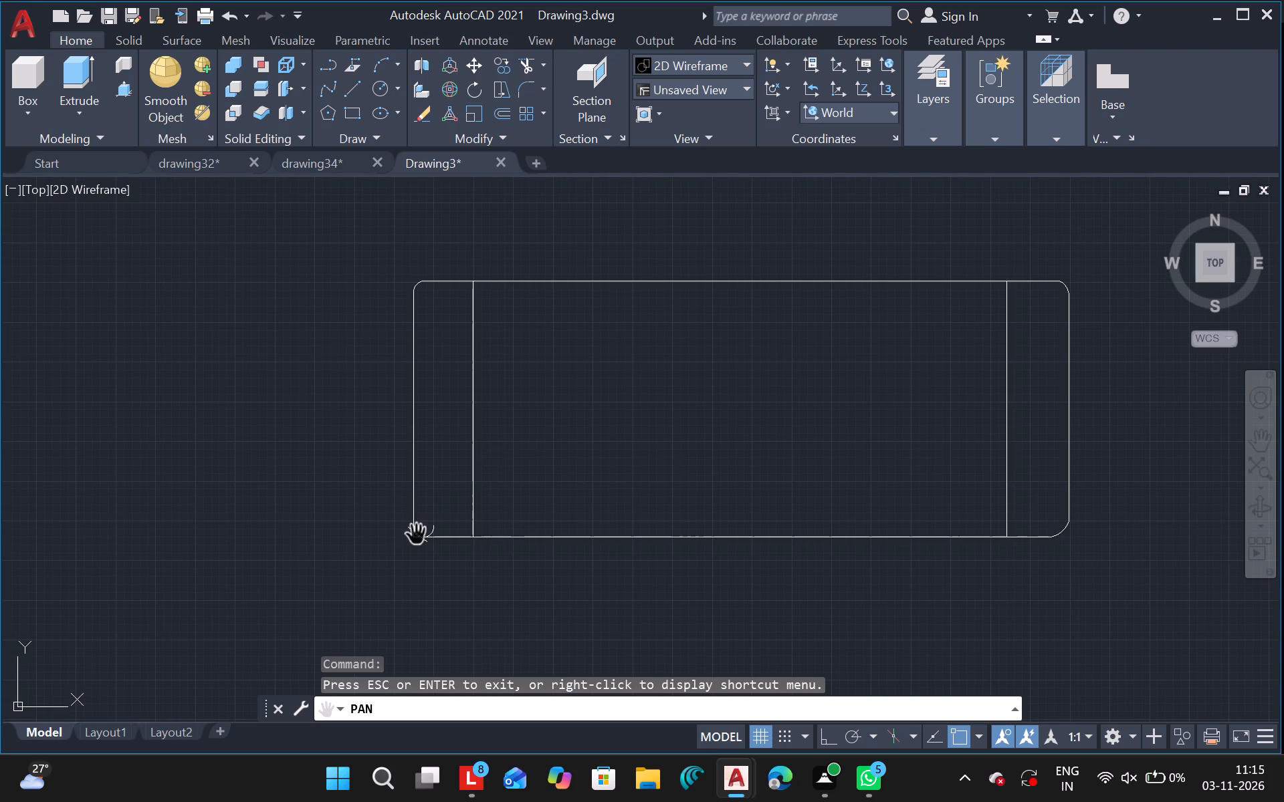
key(Escape)
click(352, 520)
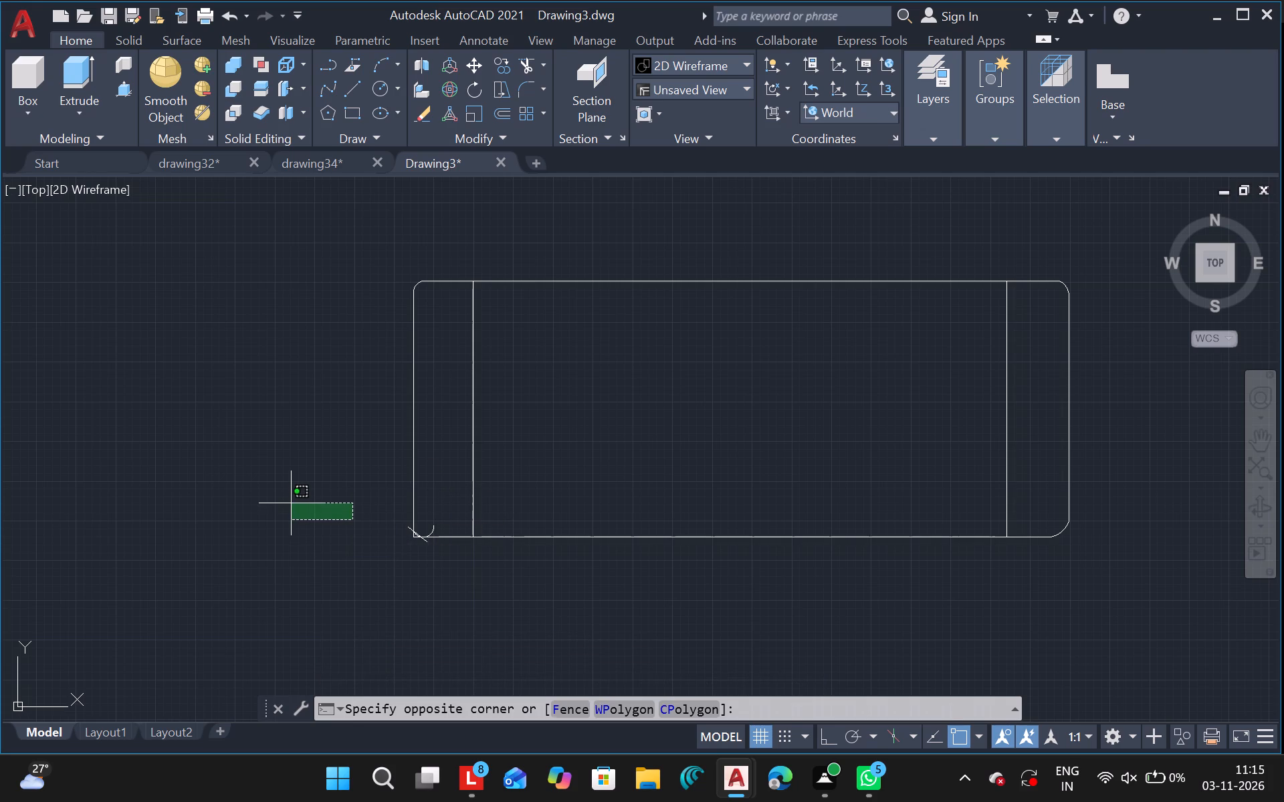
key(Escape)
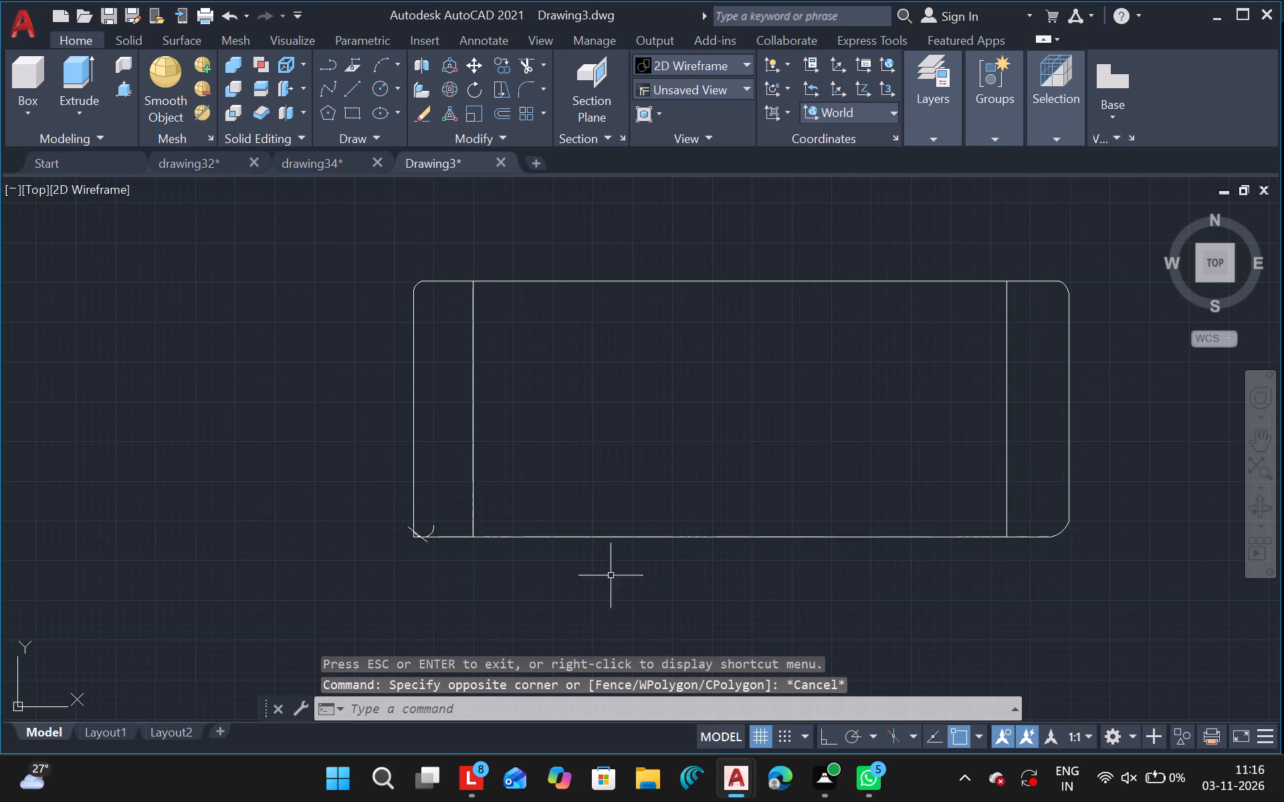
ctrl+scroll(428, 519, up, 4)
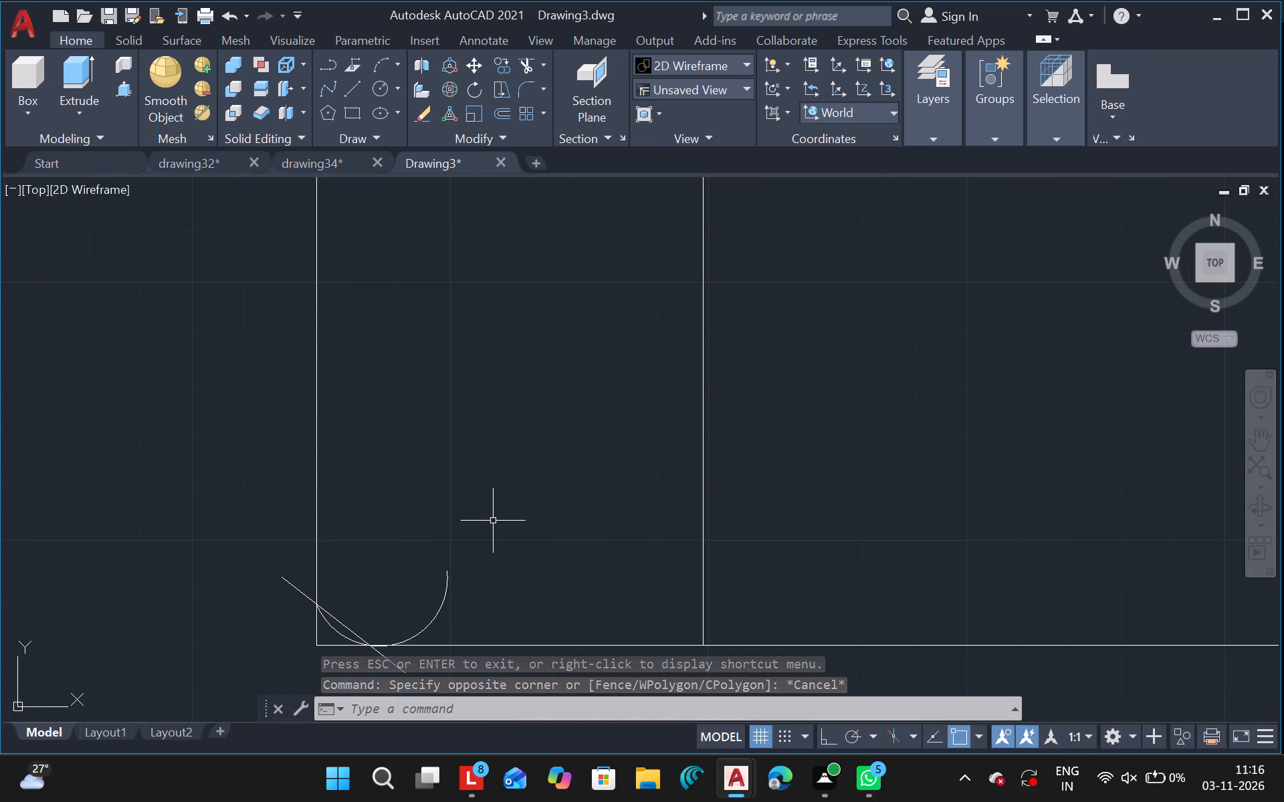
text(tr)
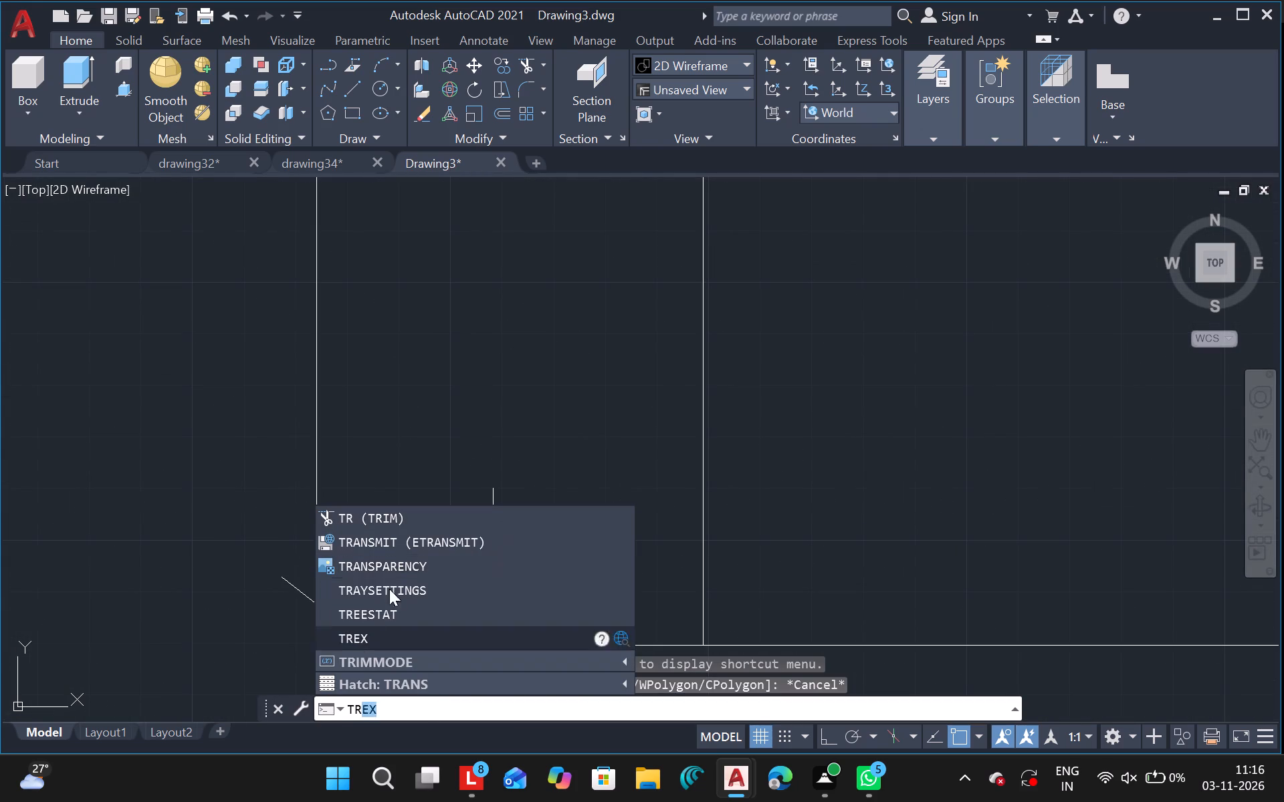
click(374, 510)
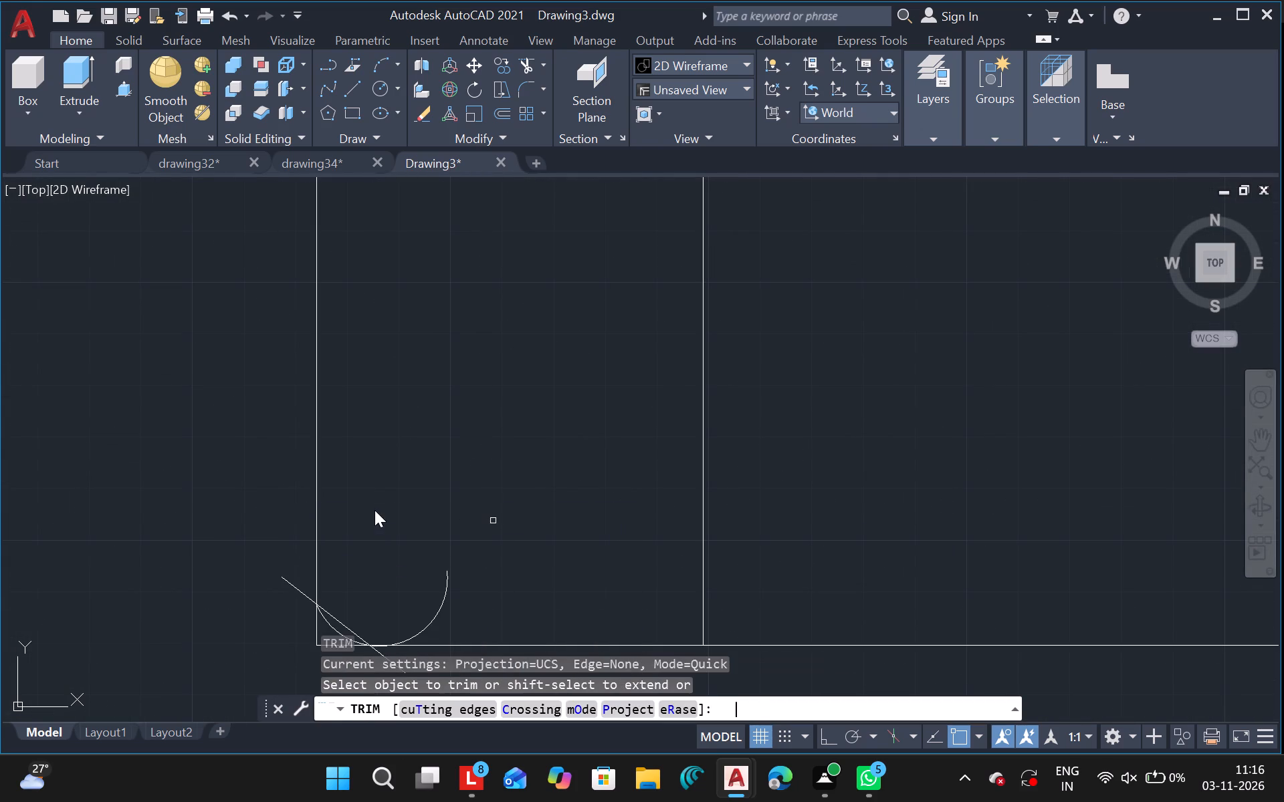
drag(339, 623, 306, 597)
click(306, 597)
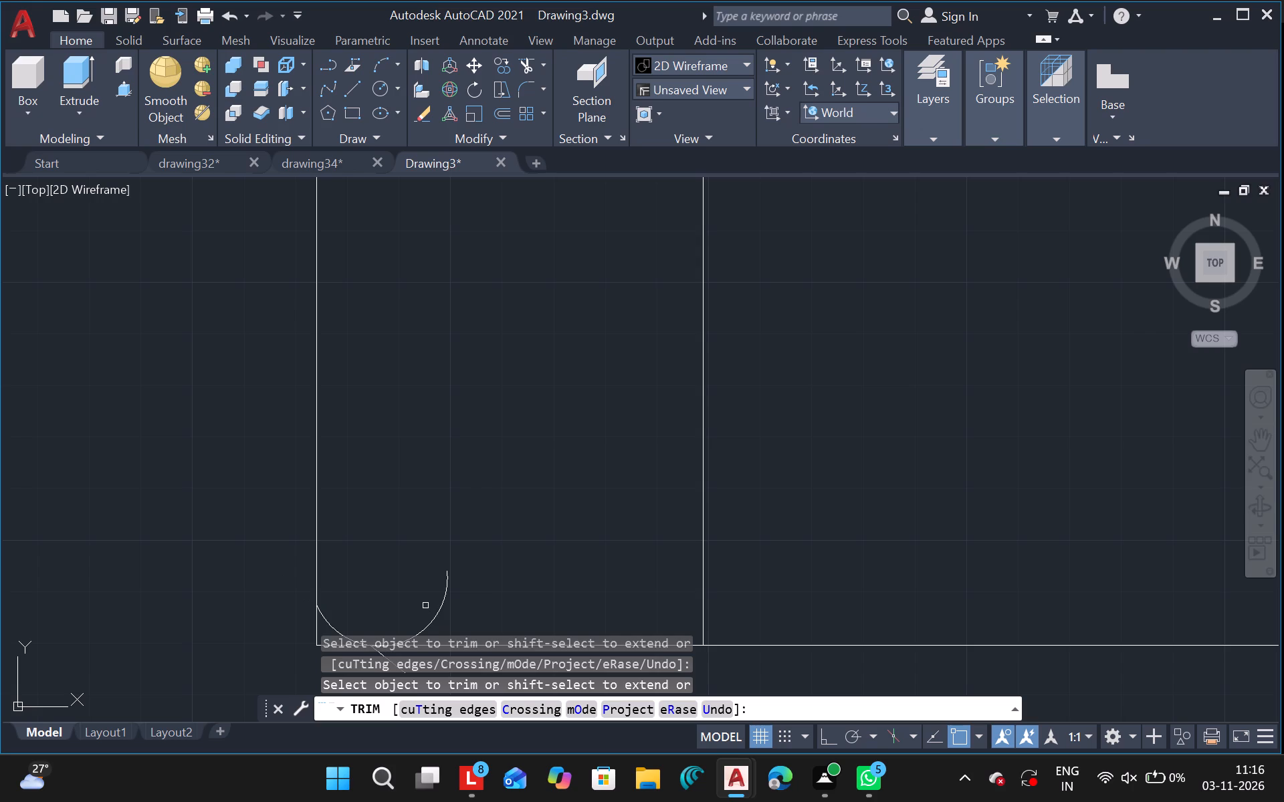
click(440, 610)
ctrl+scroll(449, 530, down, 3)
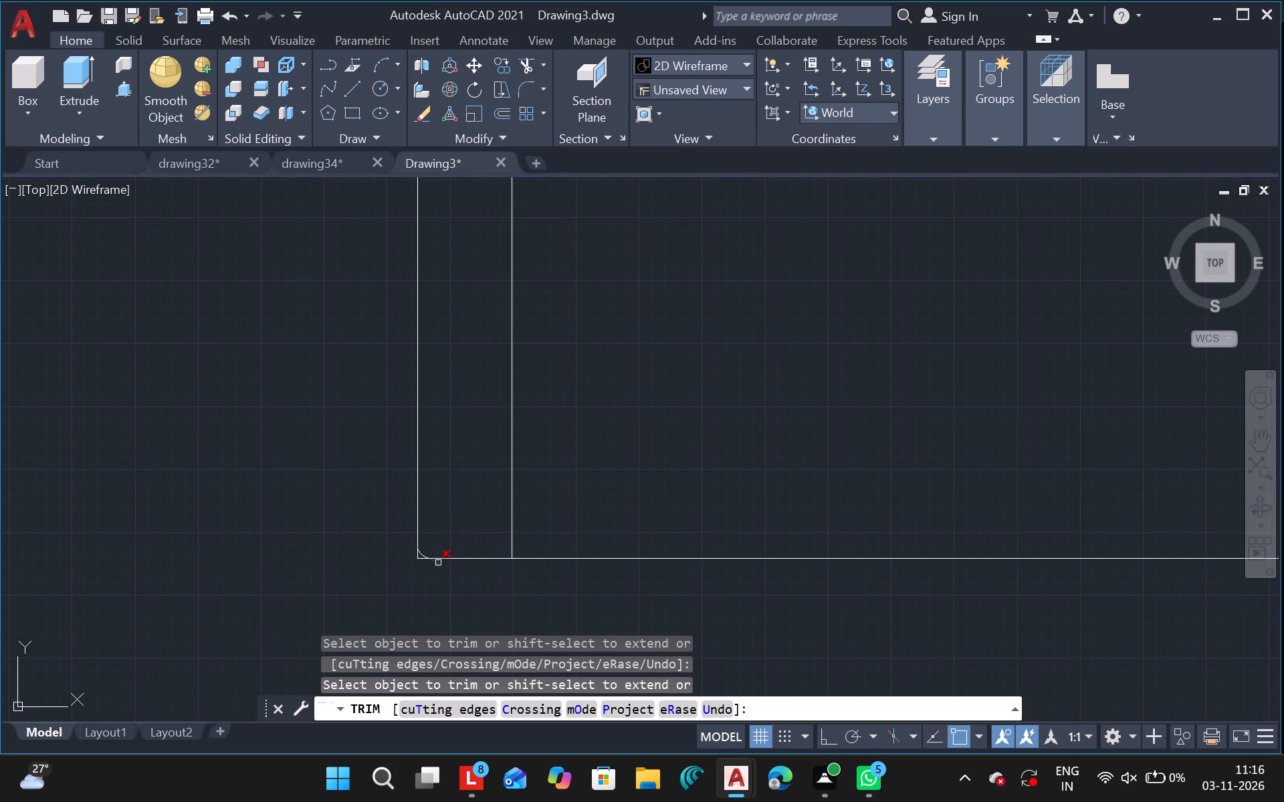
click(437, 563)
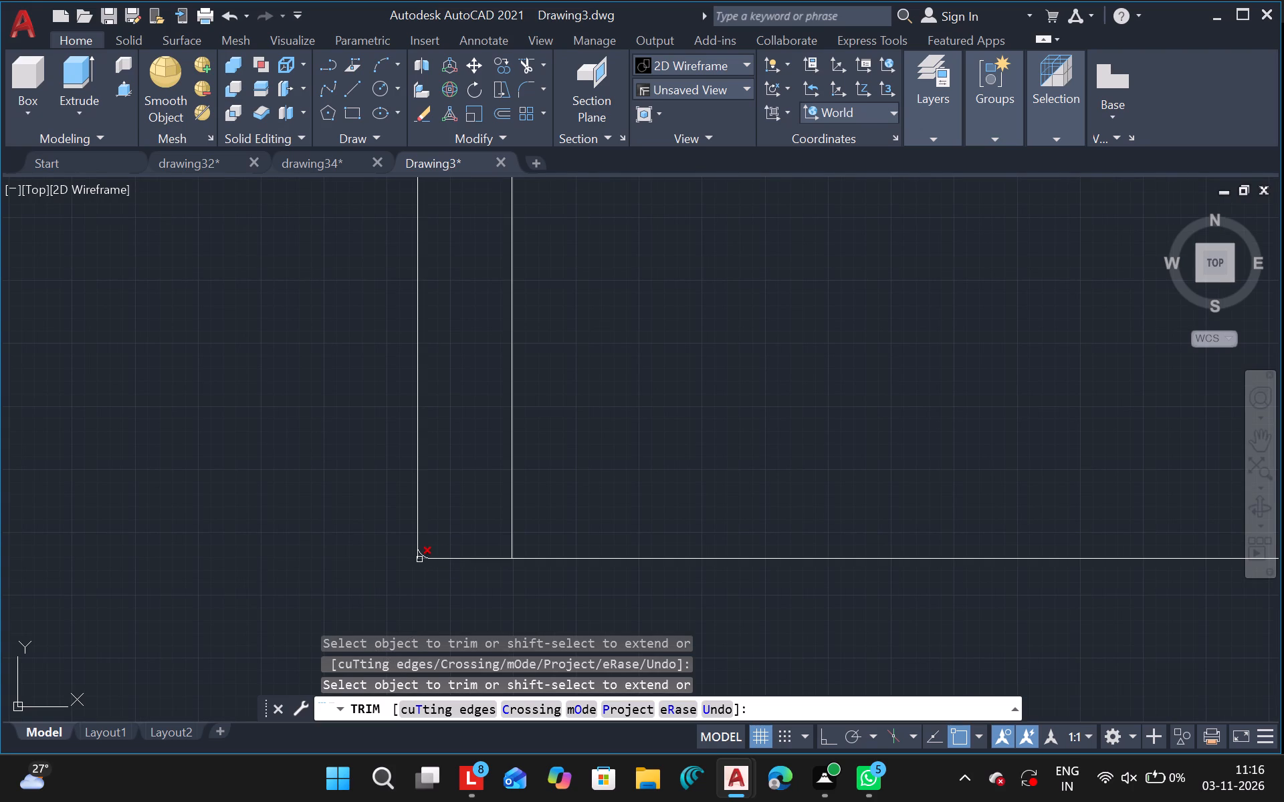
Trim the side-line and bottom-line segments outside the lower-left arc to leave a rounded corner.
click(419, 559)
drag(416, 556, 501, 587)
drag(501, 587, 512, 590)
key(Escape)
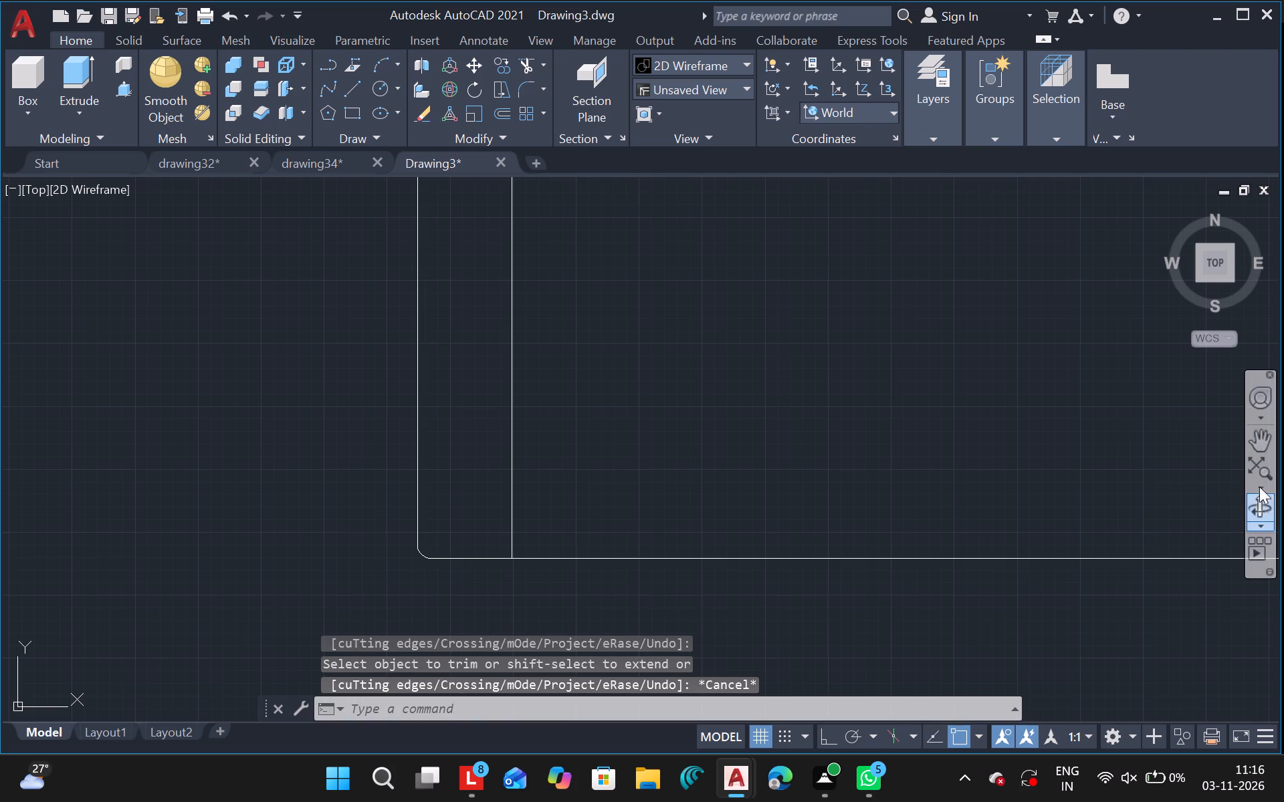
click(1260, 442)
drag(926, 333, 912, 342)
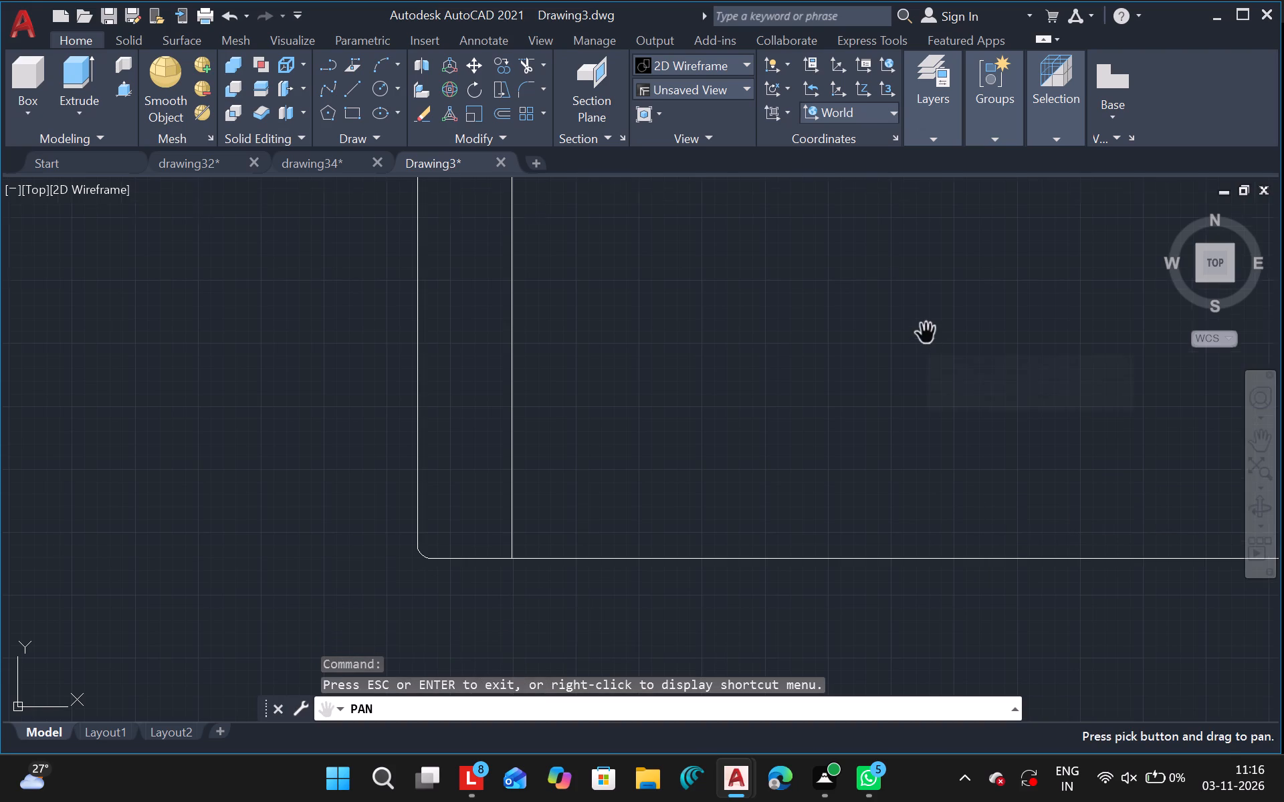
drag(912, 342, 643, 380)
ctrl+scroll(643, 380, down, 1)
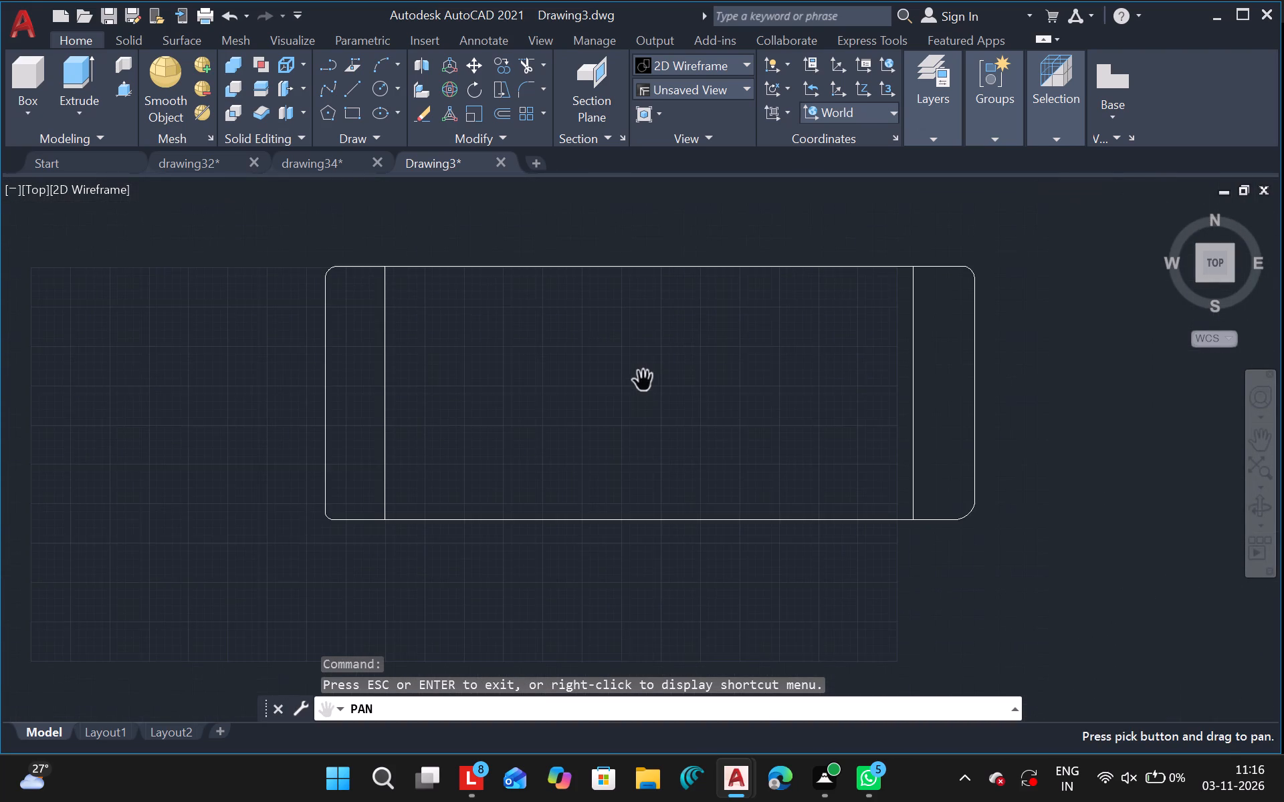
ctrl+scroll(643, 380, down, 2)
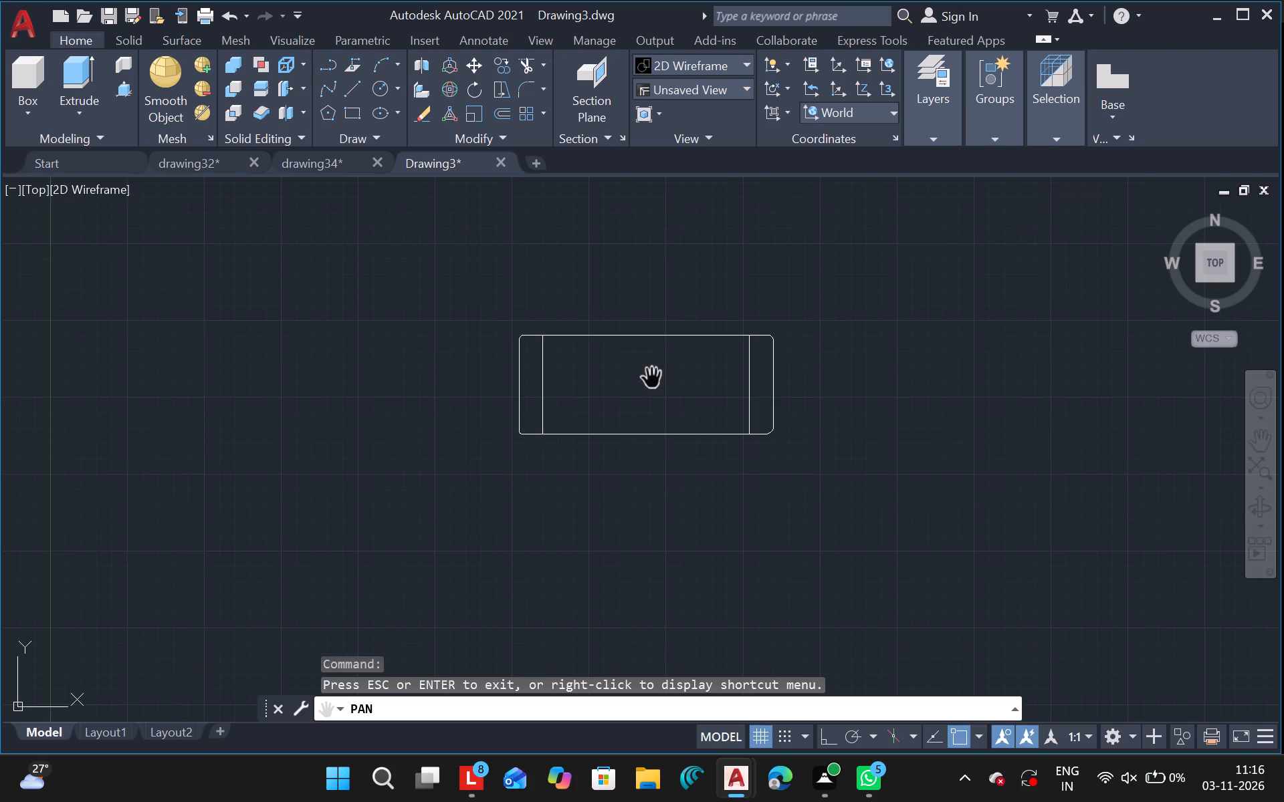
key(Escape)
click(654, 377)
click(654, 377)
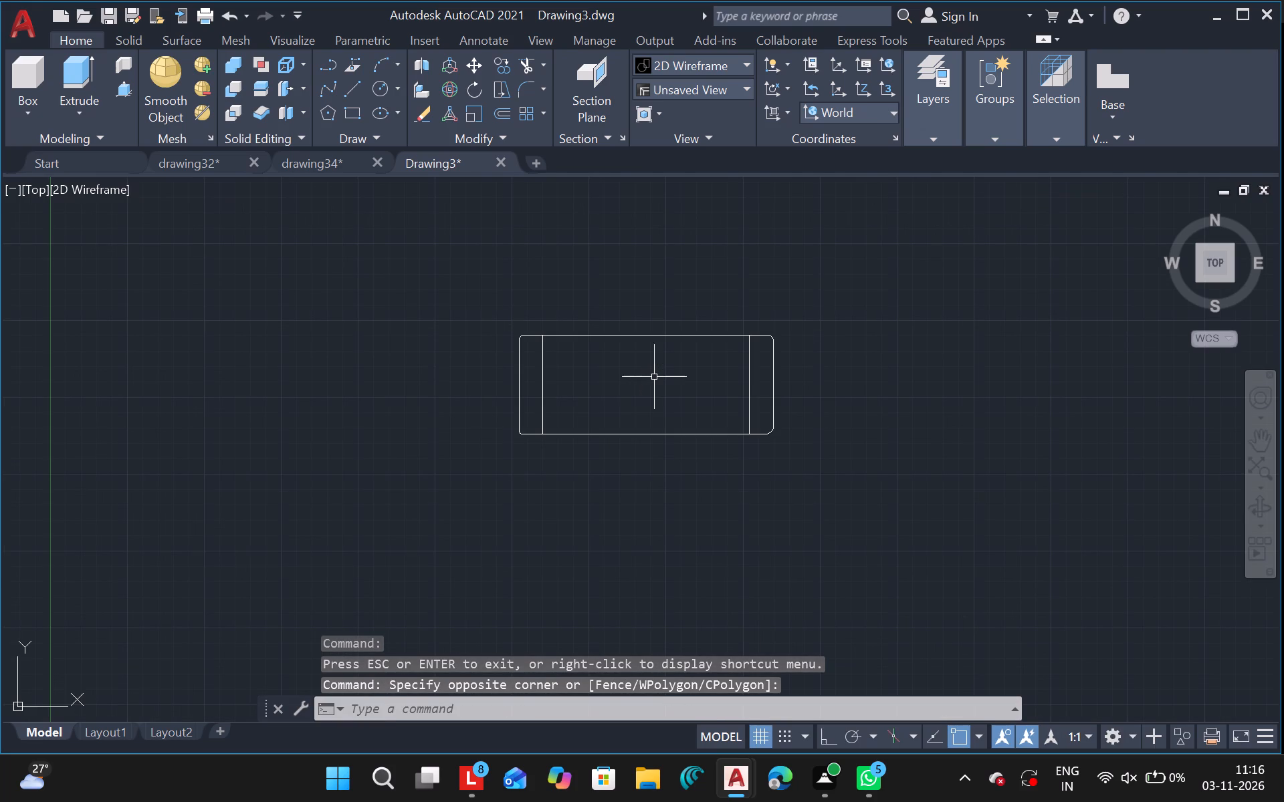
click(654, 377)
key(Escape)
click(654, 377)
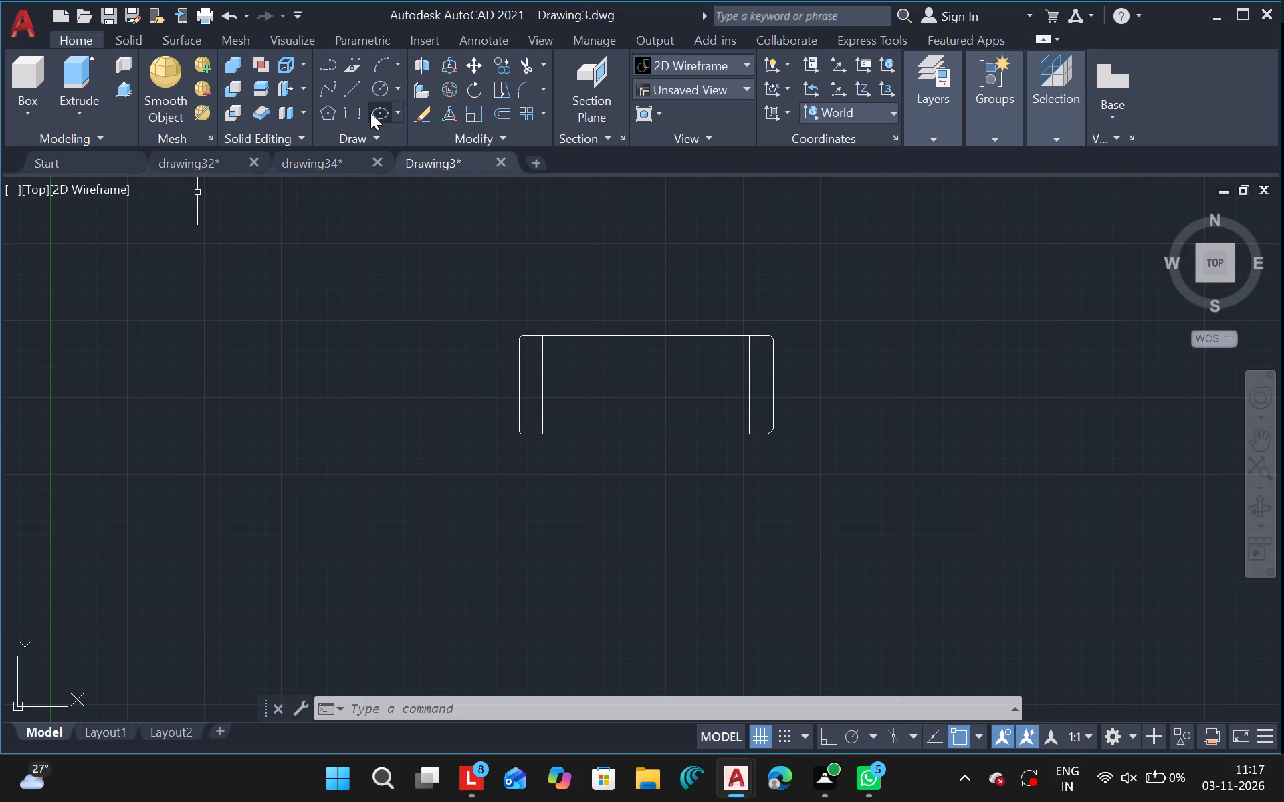
Draw an open trapezoid outline with the Line tool left of the rectangle: a rising diagonal, a horizontal top and a falling diagonal.
click(356, 90)
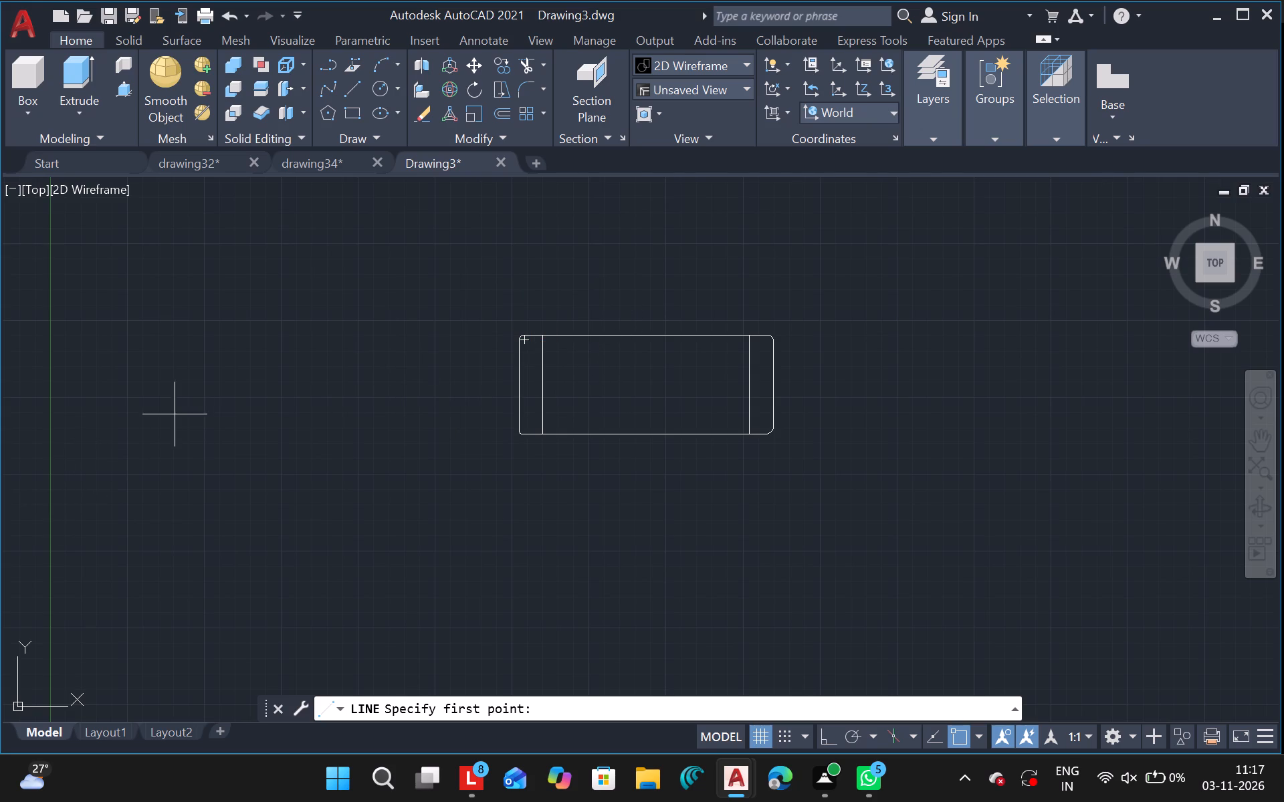
drag(350, 98, 86, 646)
drag(115, 456, 137, 436)
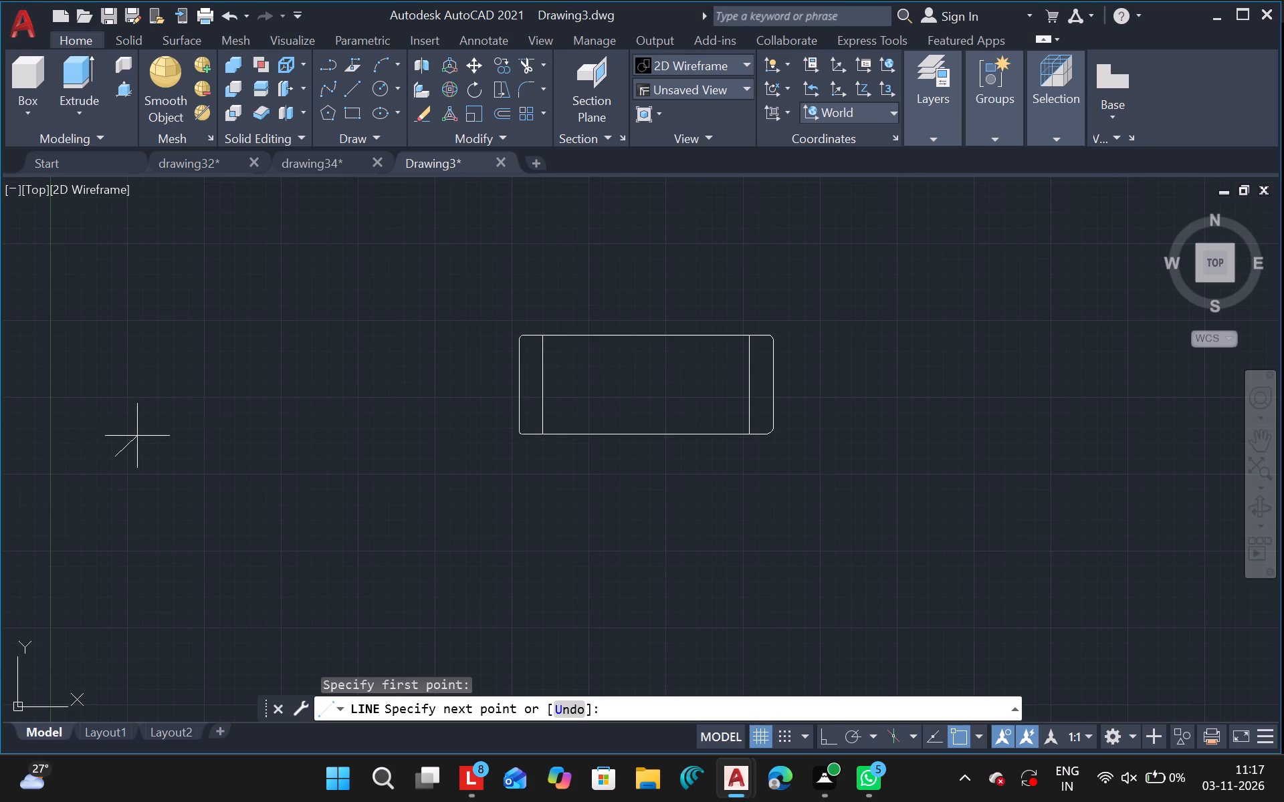
drag(137, 436, 131, 440)
drag(131, 440, 213, 442)
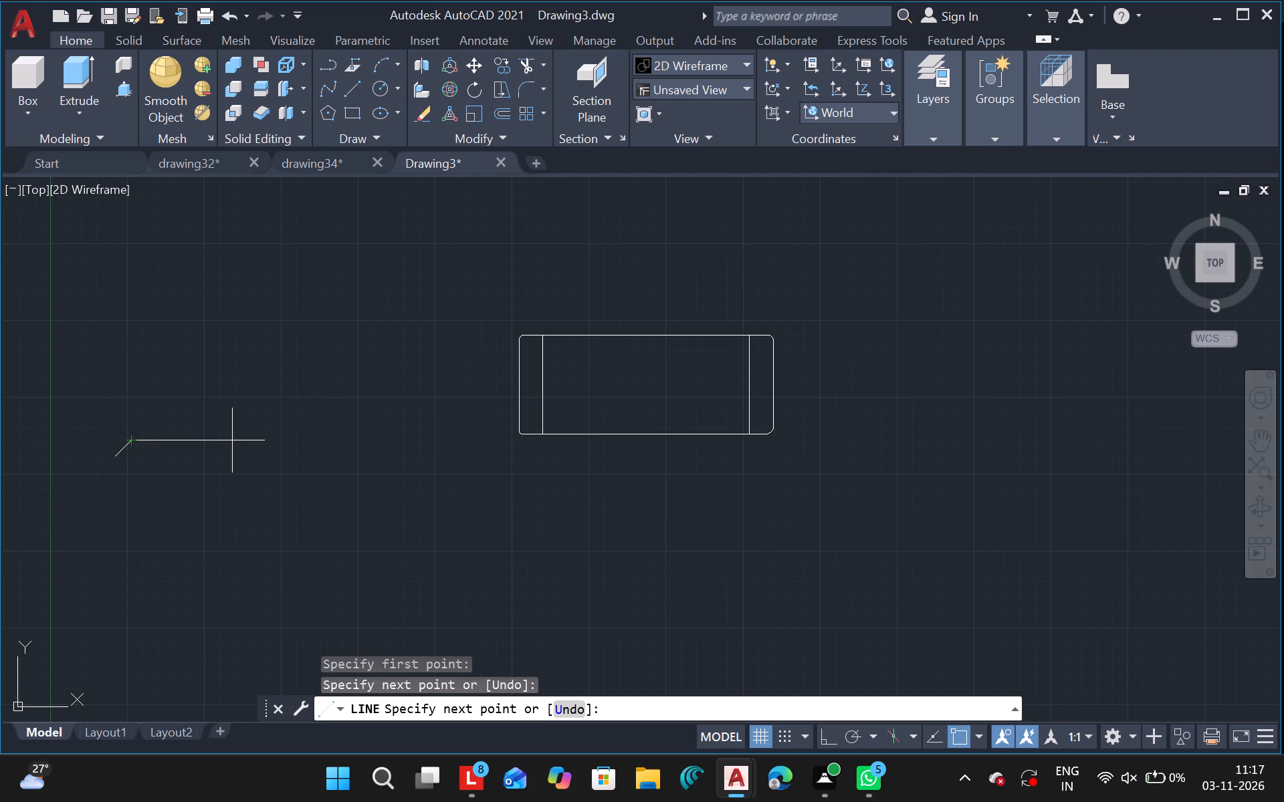
drag(244, 440, 248, 458)
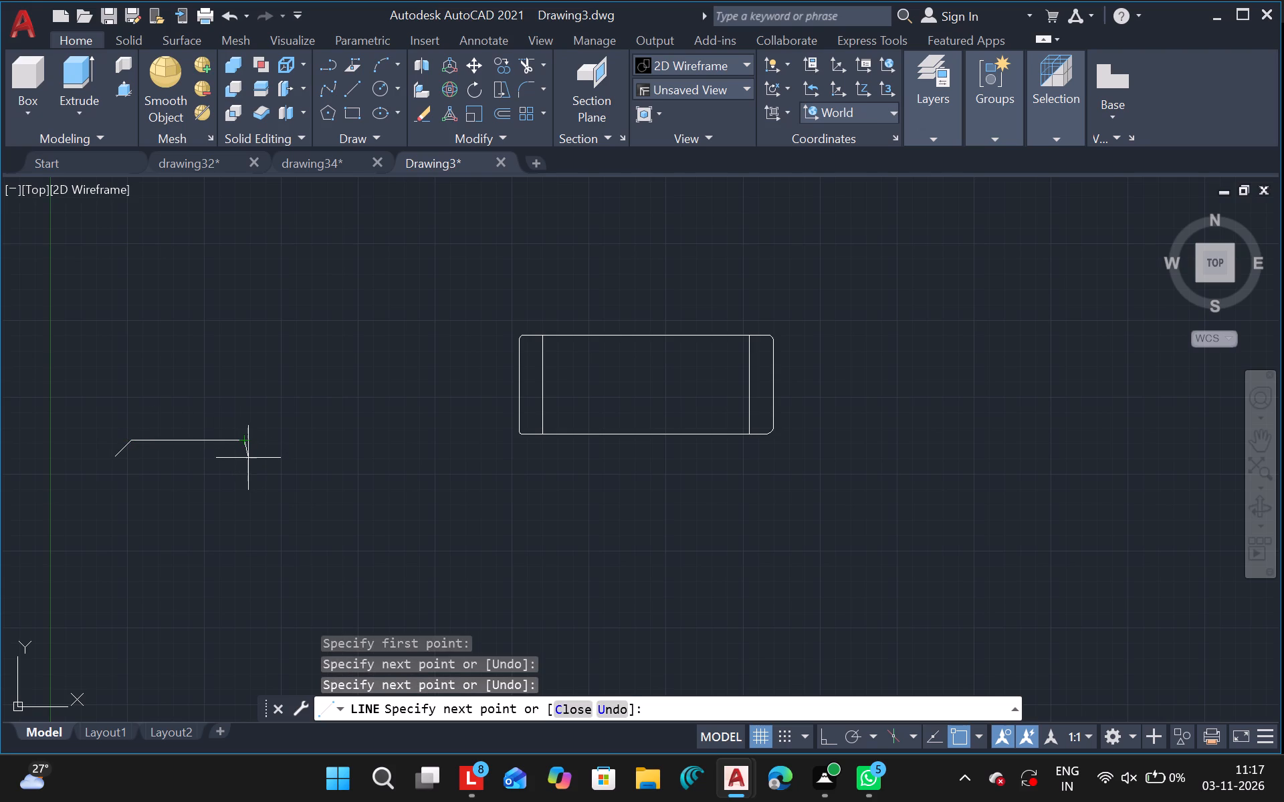
drag(248, 458, 258, 440)
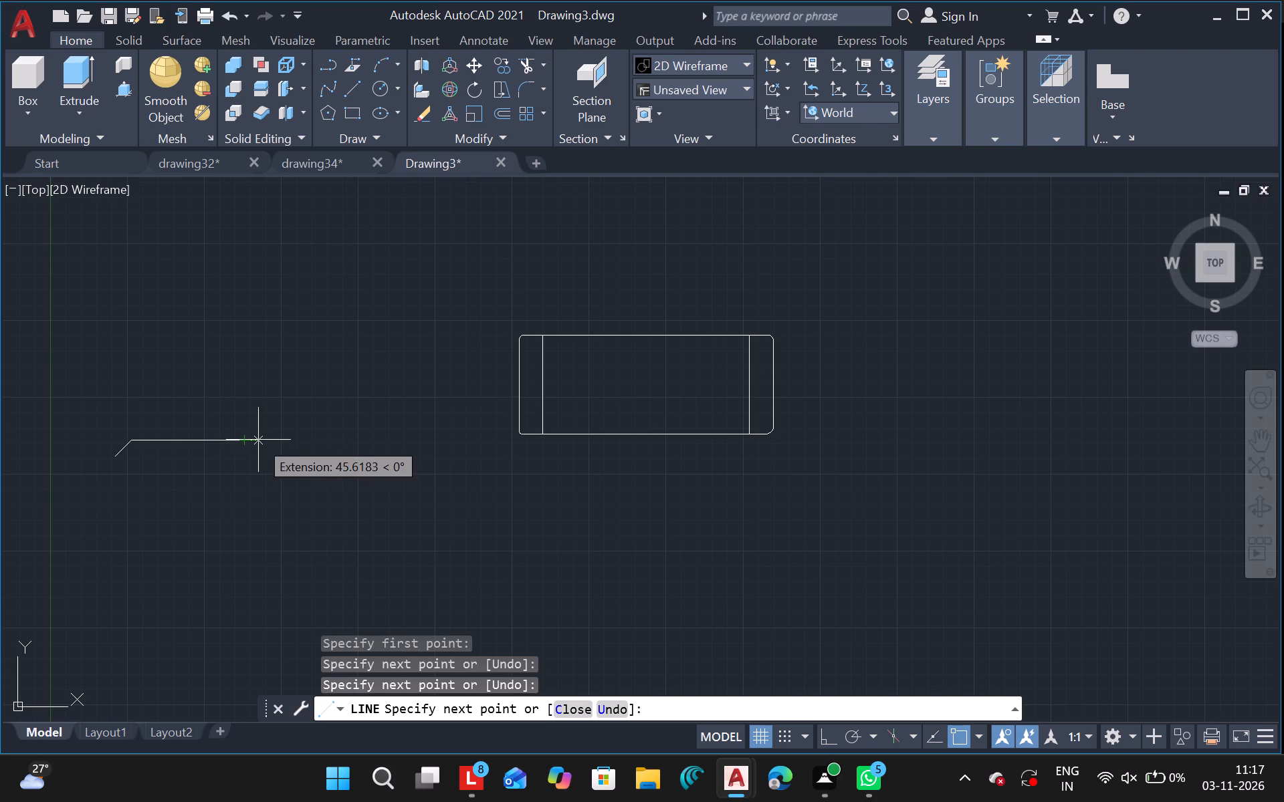
drag(258, 440, 259, 439)
drag(259, 439, 257, 440)
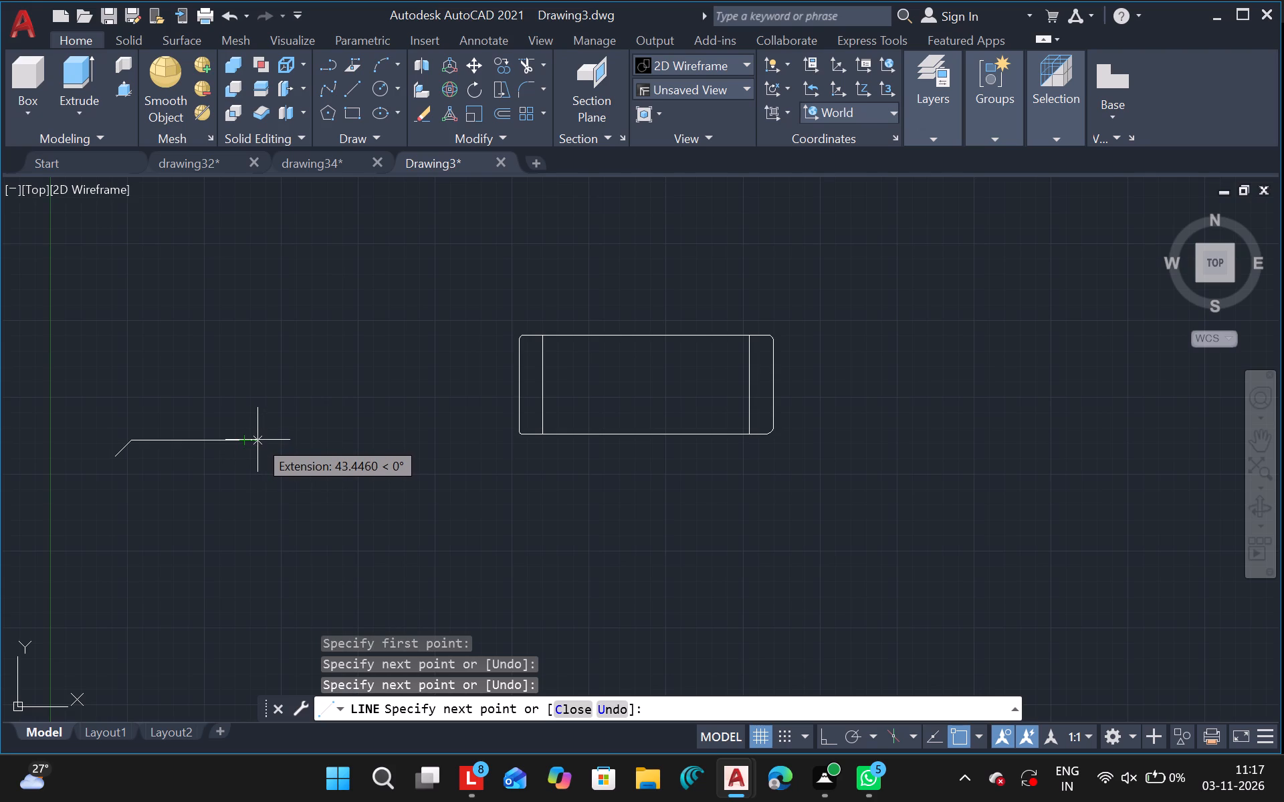
drag(257, 440, 259, 440)
click(259, 440)
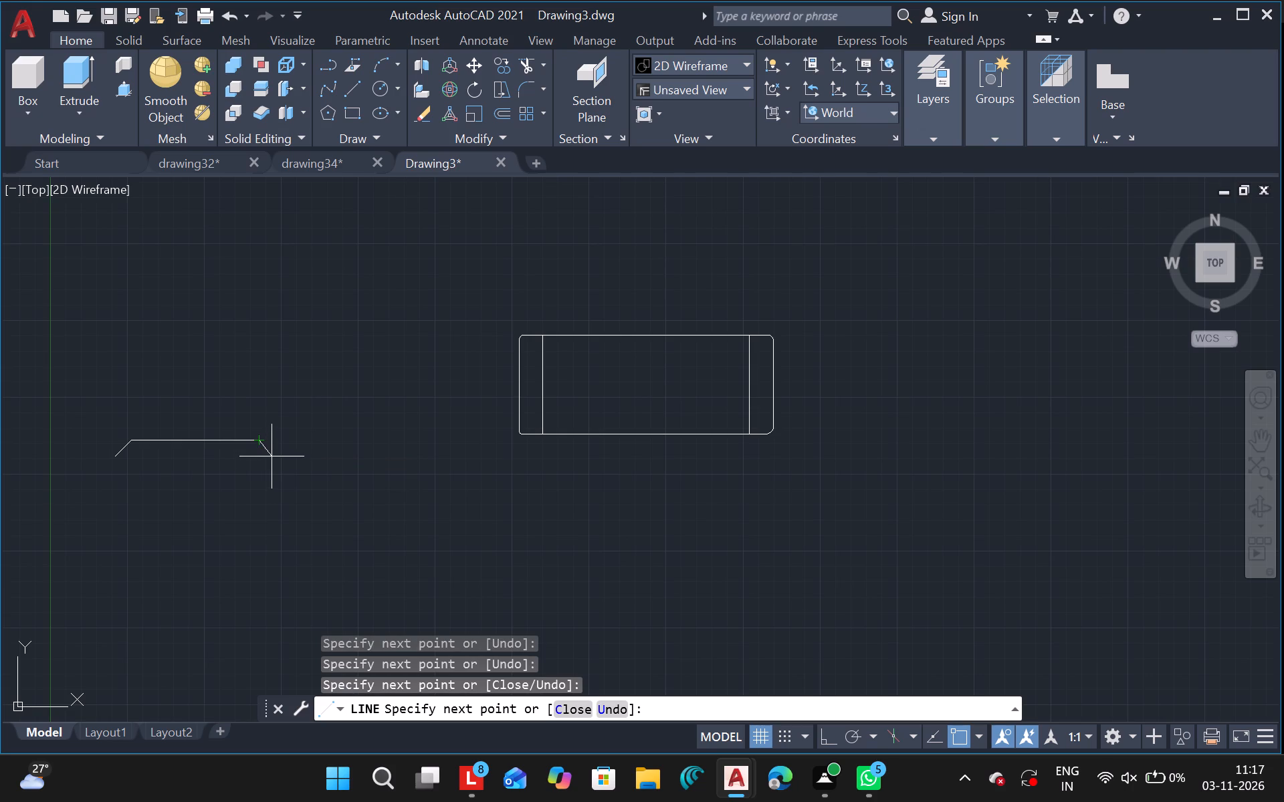
click(274, 456)
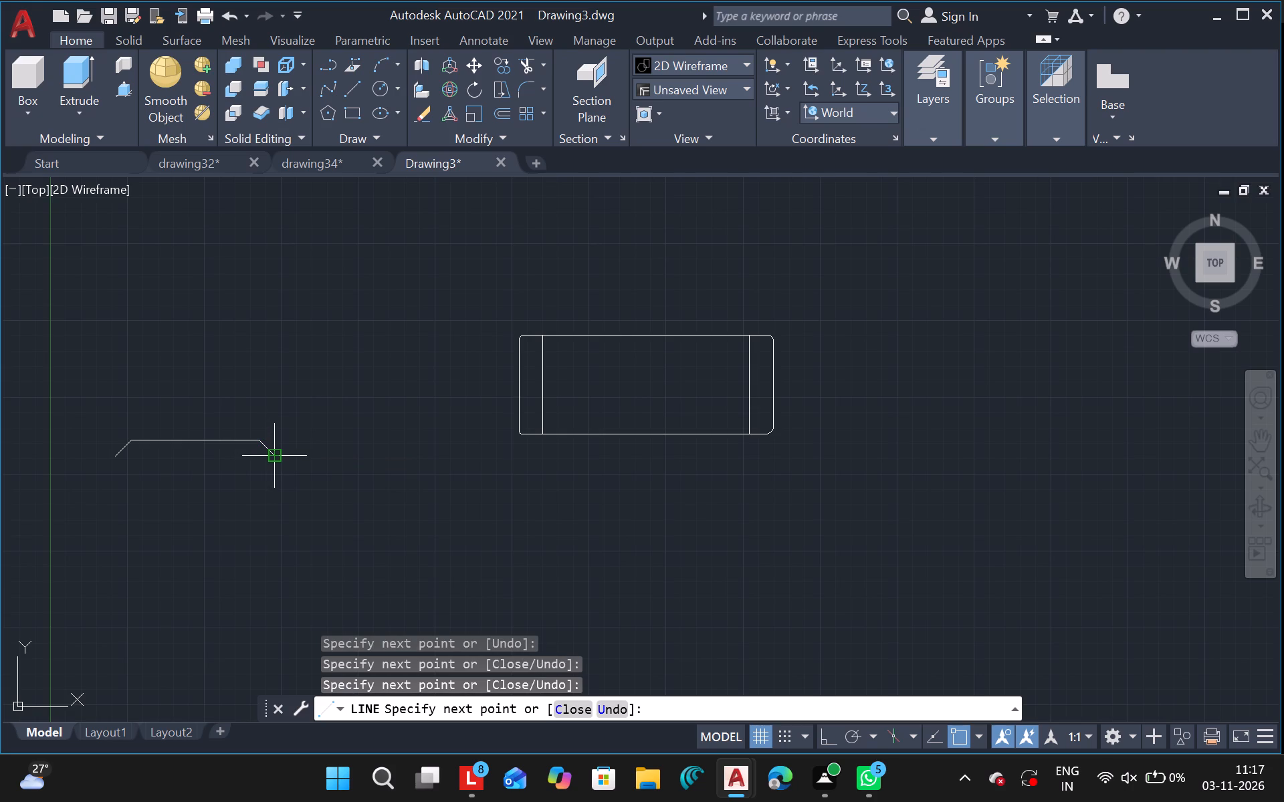
key(Escape)
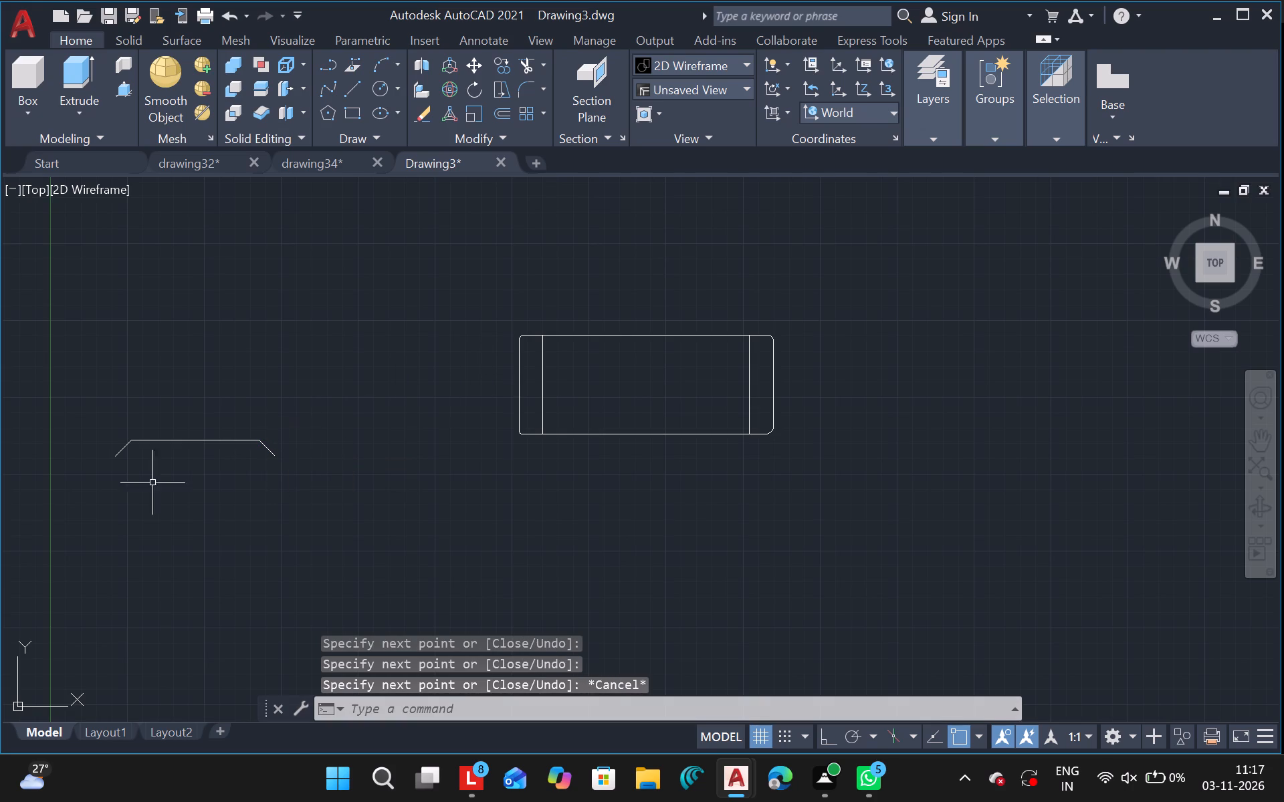
Copy the open trapezoid outline onto the rectangle's top edge, using its upper-right corner as the base point.
drag(100, 439, 362, 461)
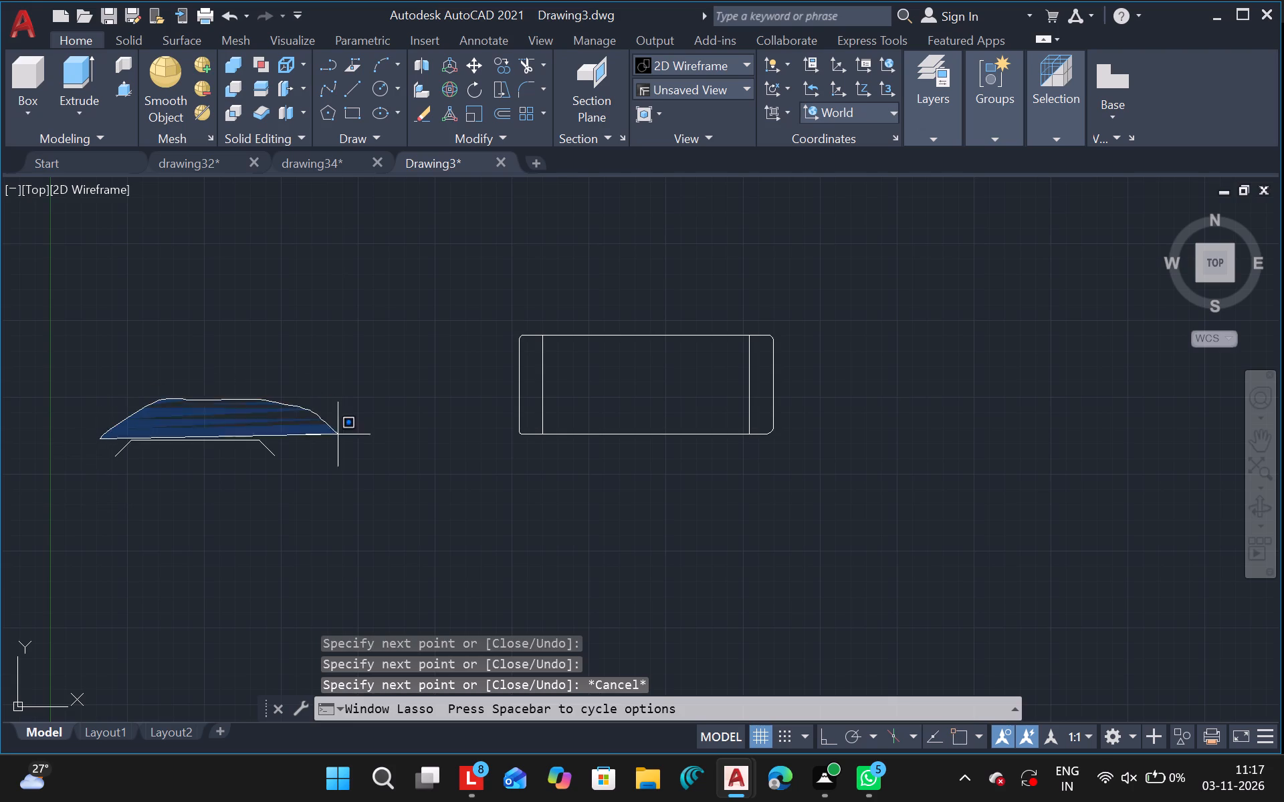
drag(362, 461, 79, 446)
text(co)
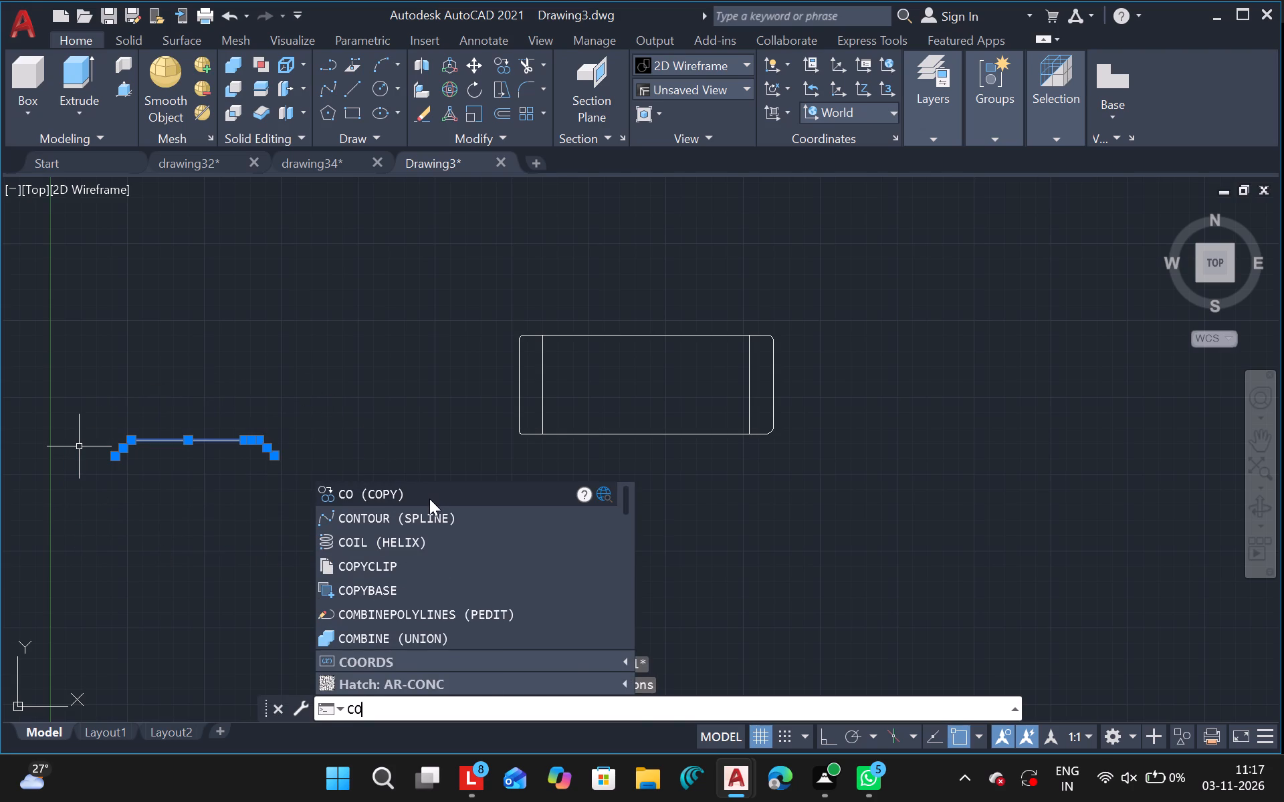
click(429, 499)
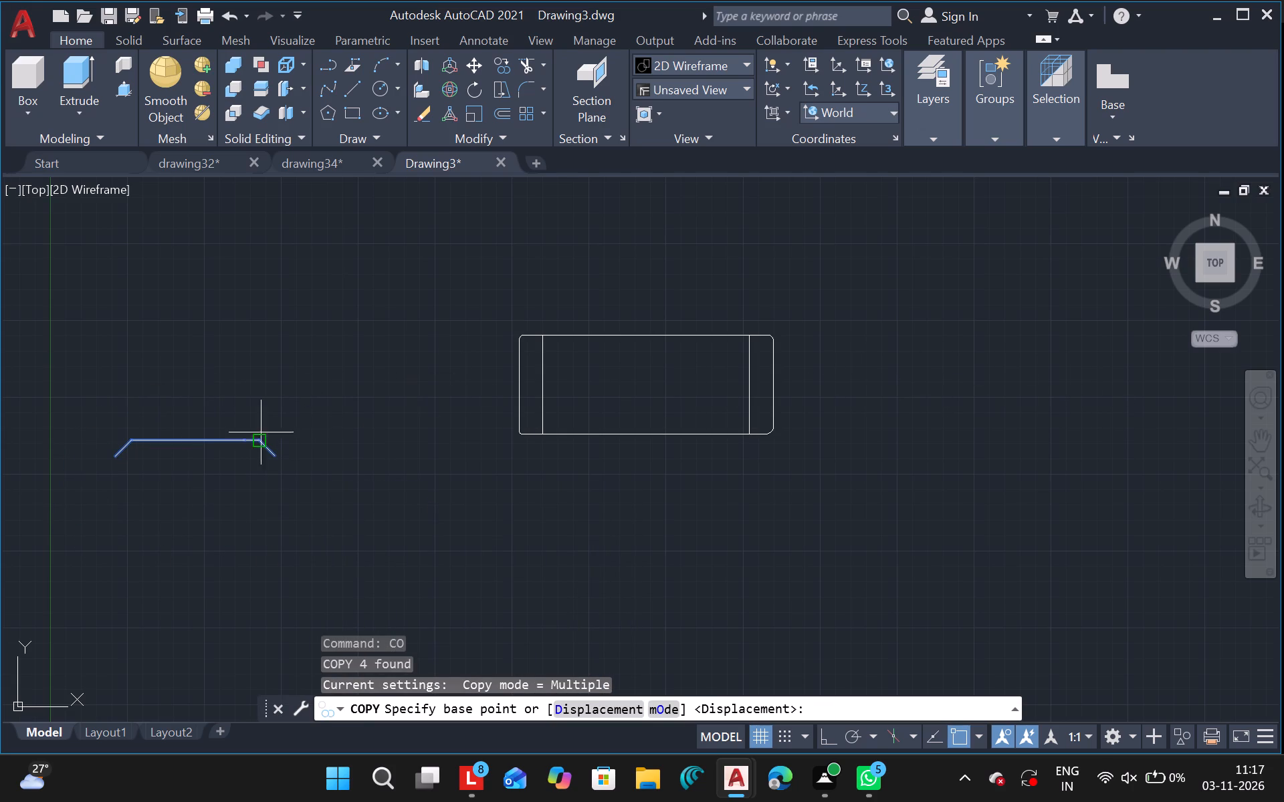
drag(261, 442, 685, 335)
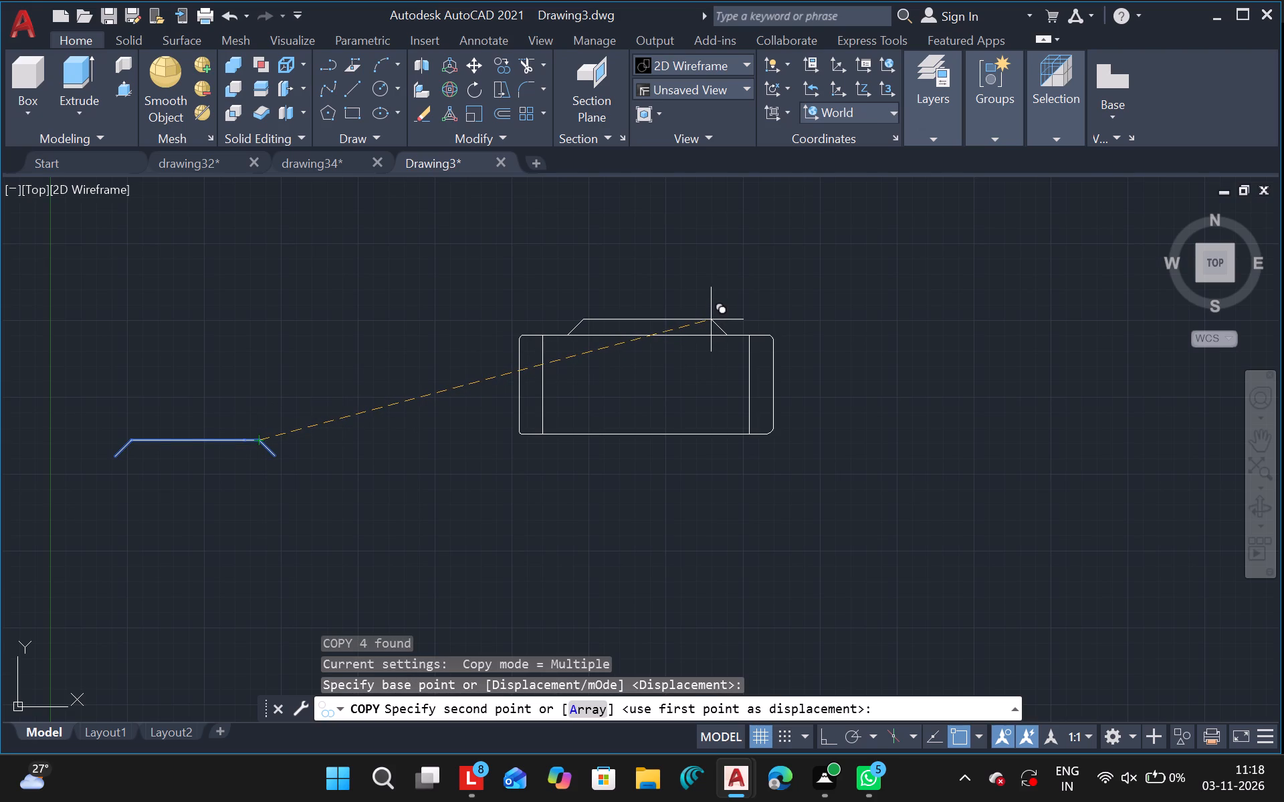
click(711, 319)
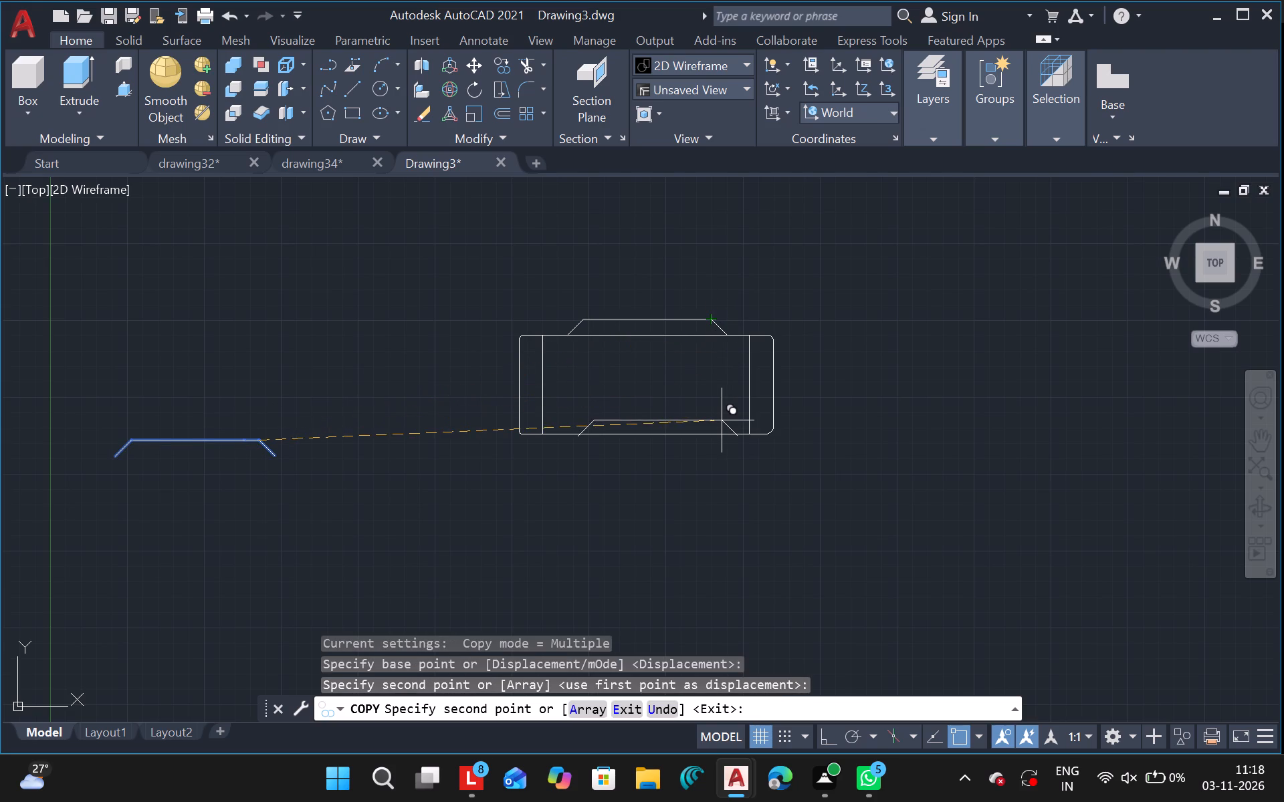
key(Escape)
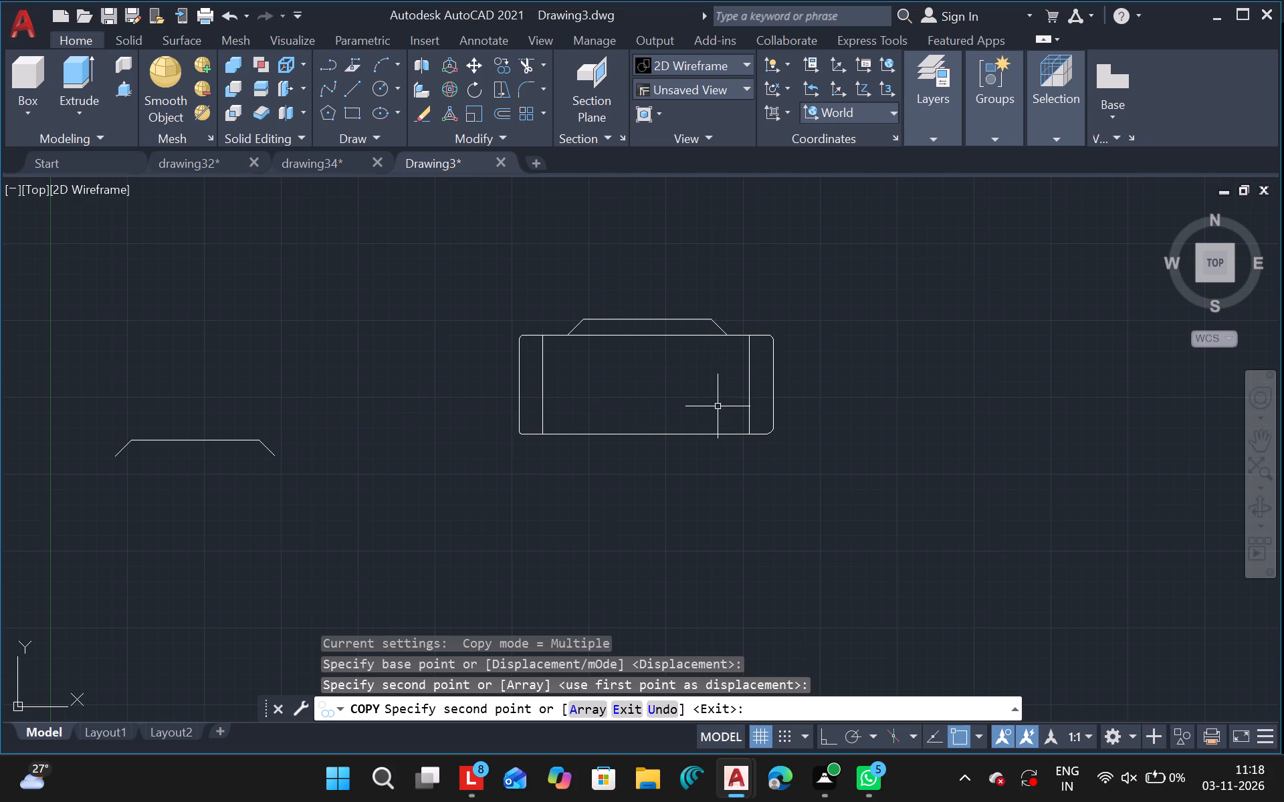
Delete the original open trapezoid outline in the empty area left of the rectangle.
drag(114, 414, 50, 466)
key(Delete)
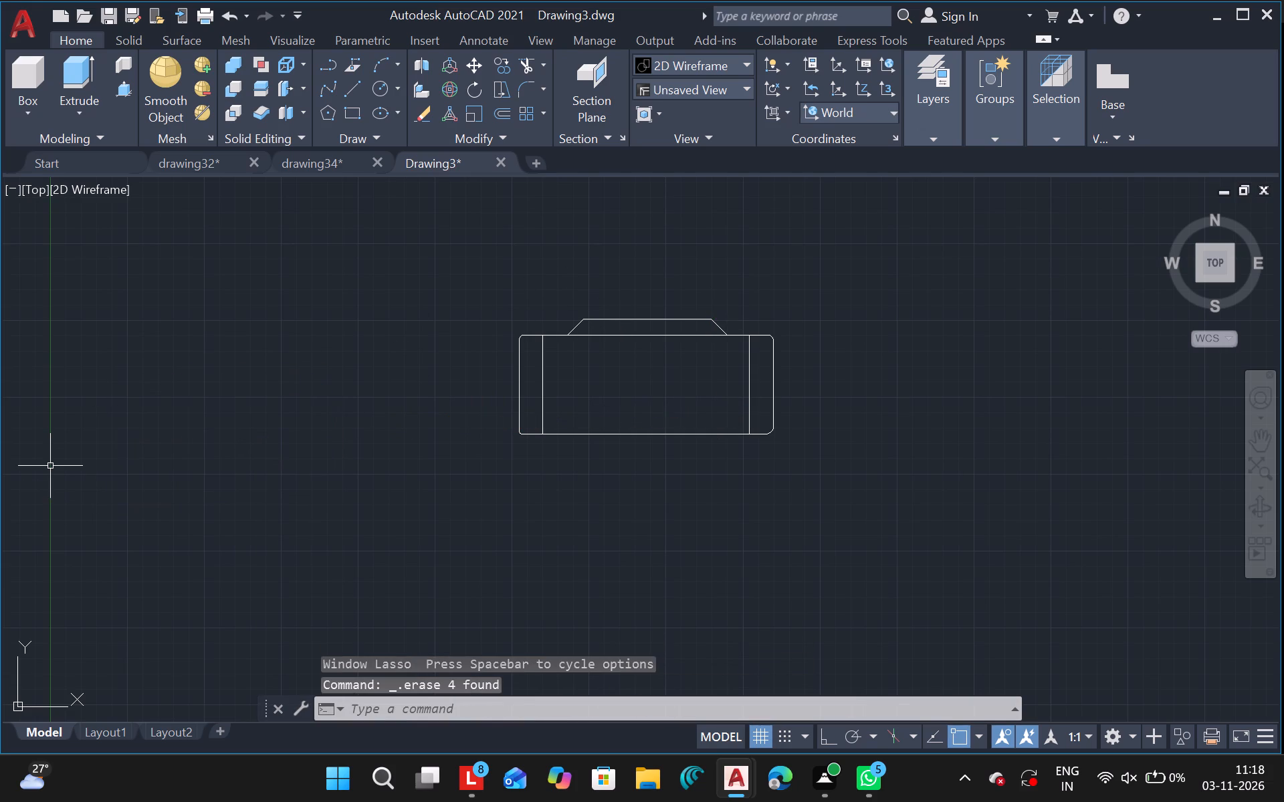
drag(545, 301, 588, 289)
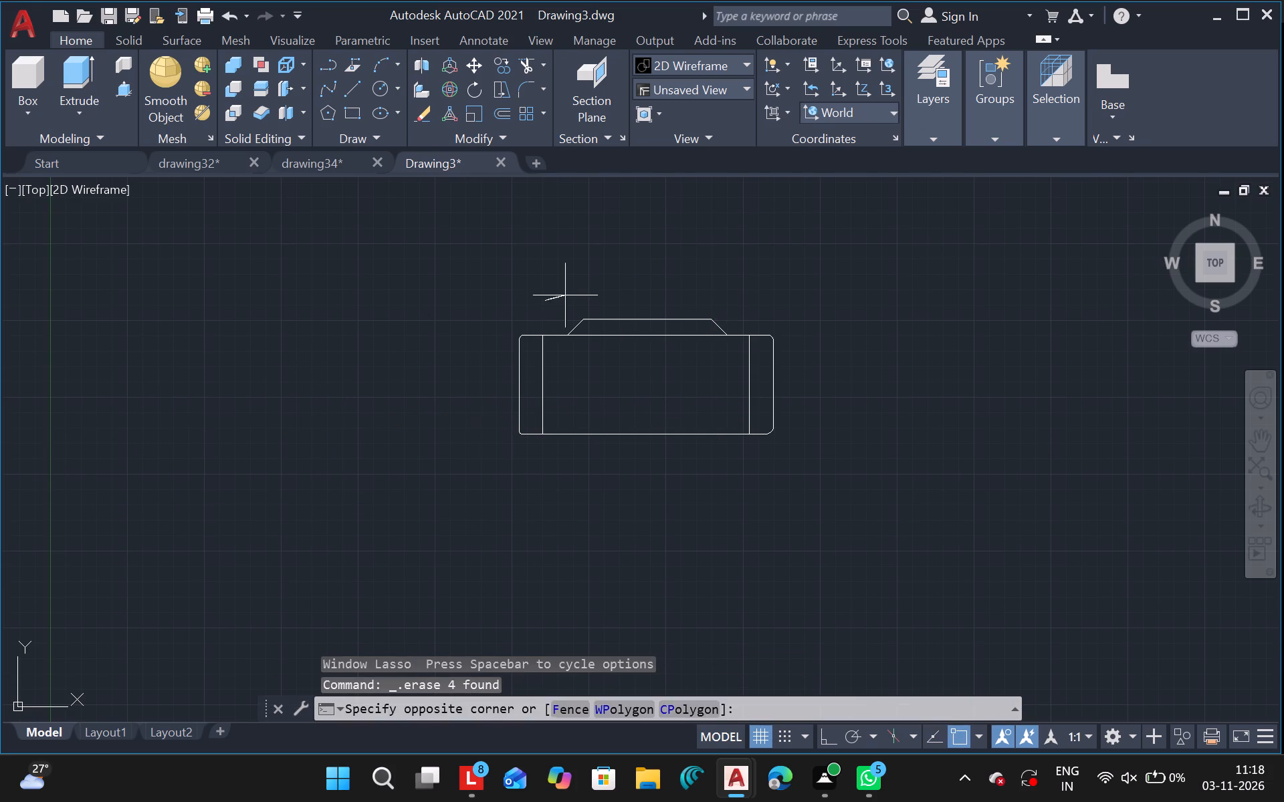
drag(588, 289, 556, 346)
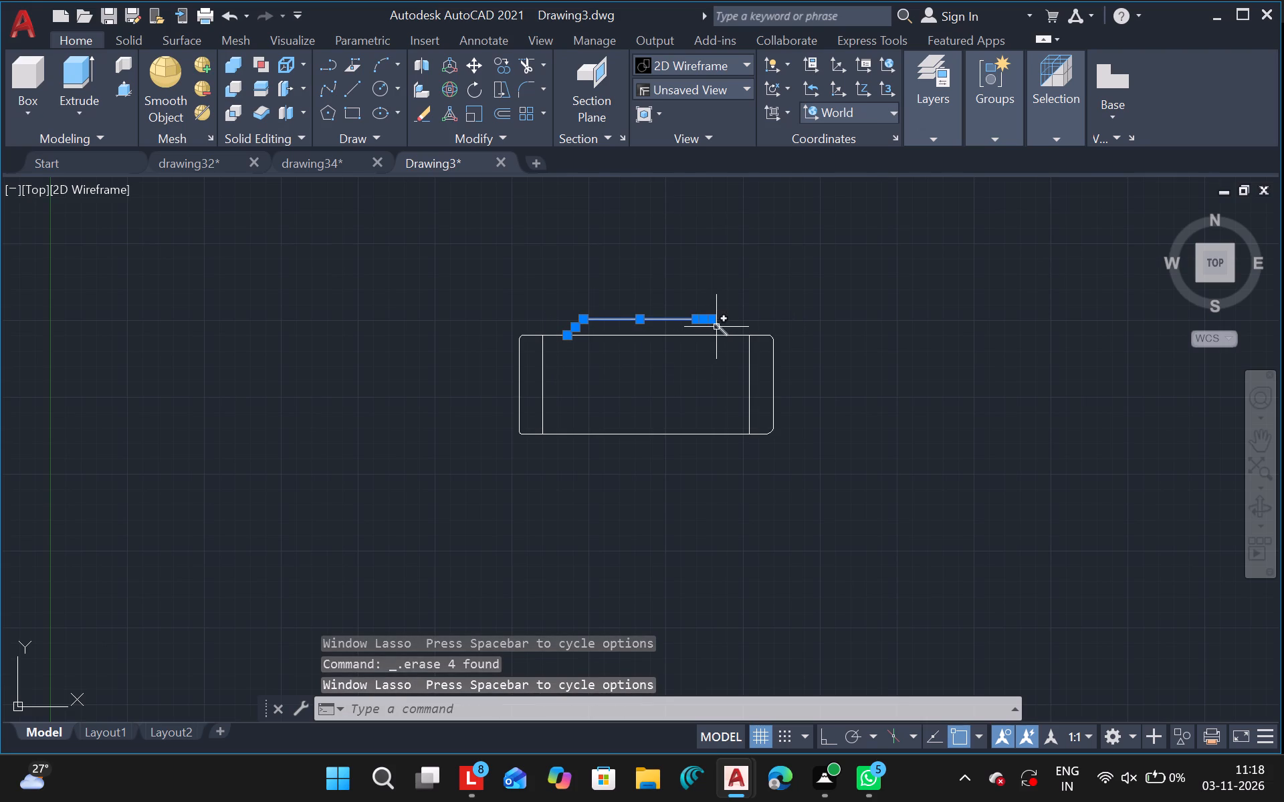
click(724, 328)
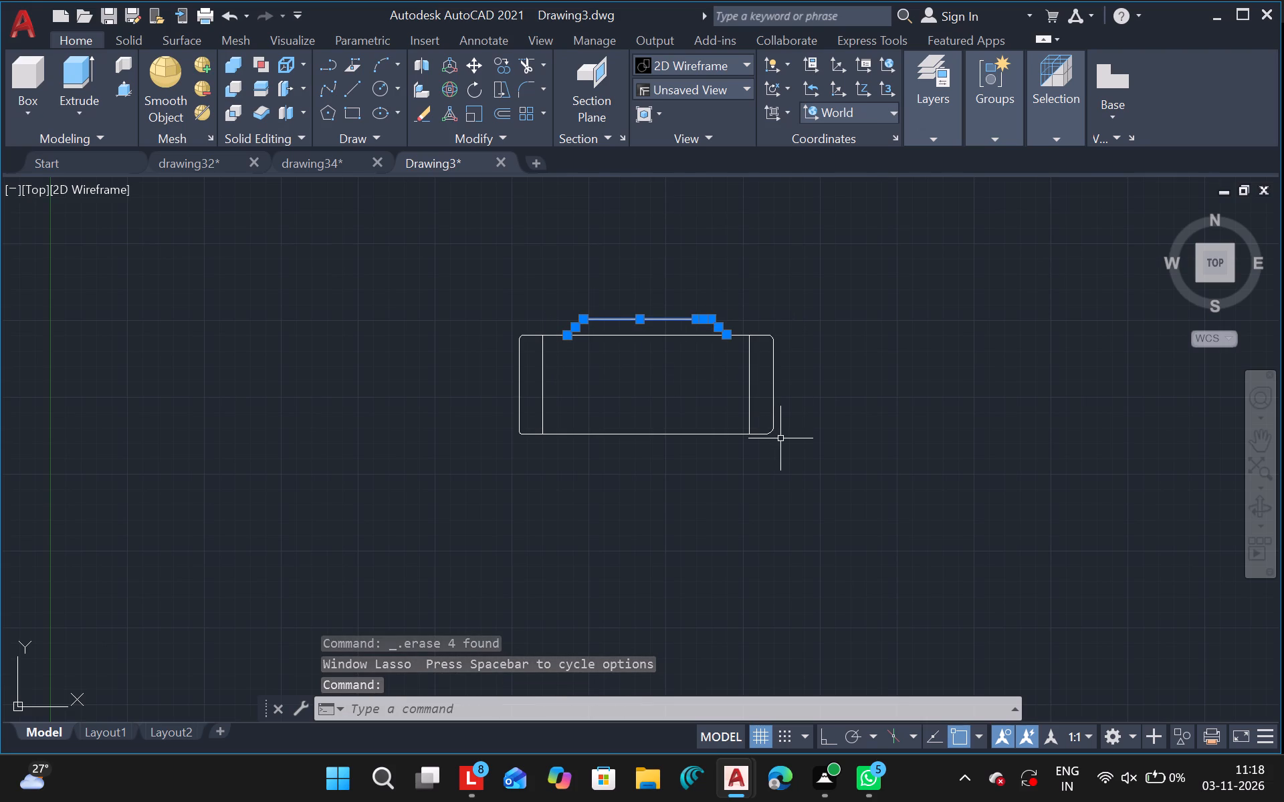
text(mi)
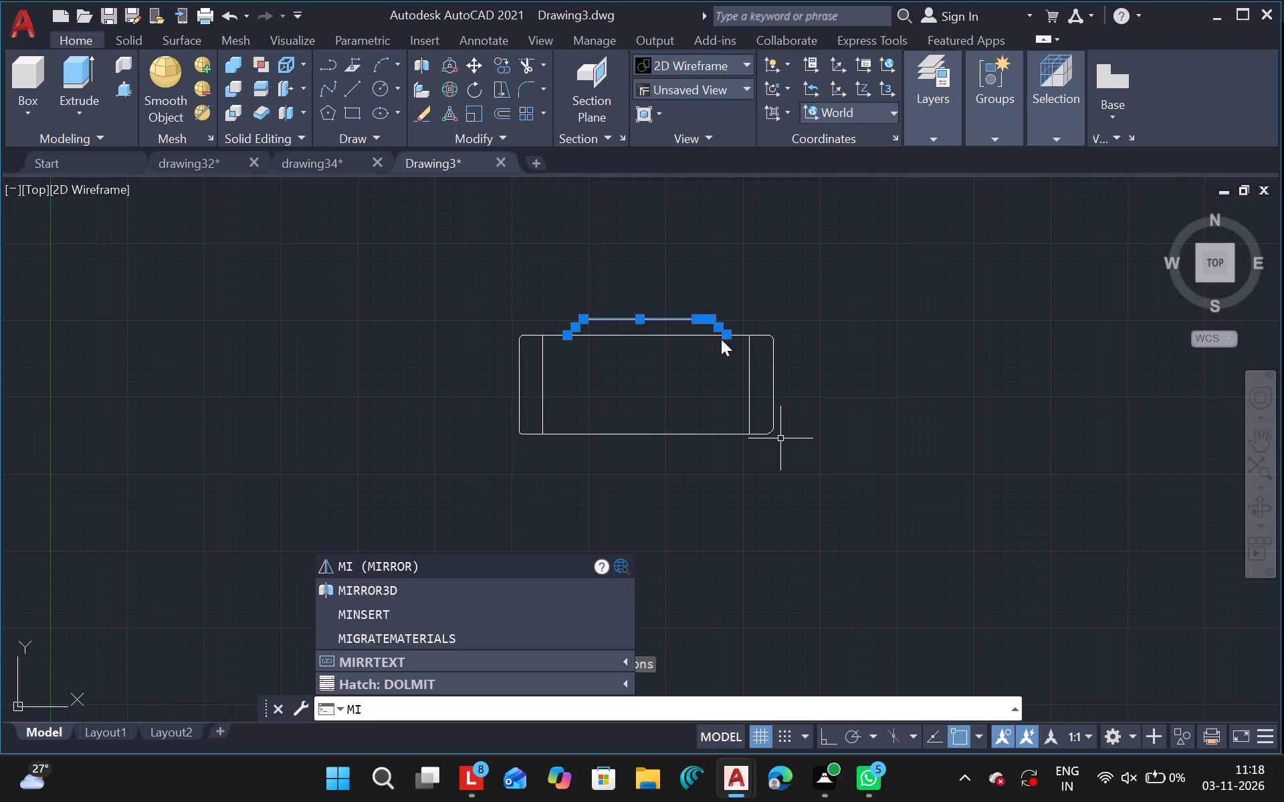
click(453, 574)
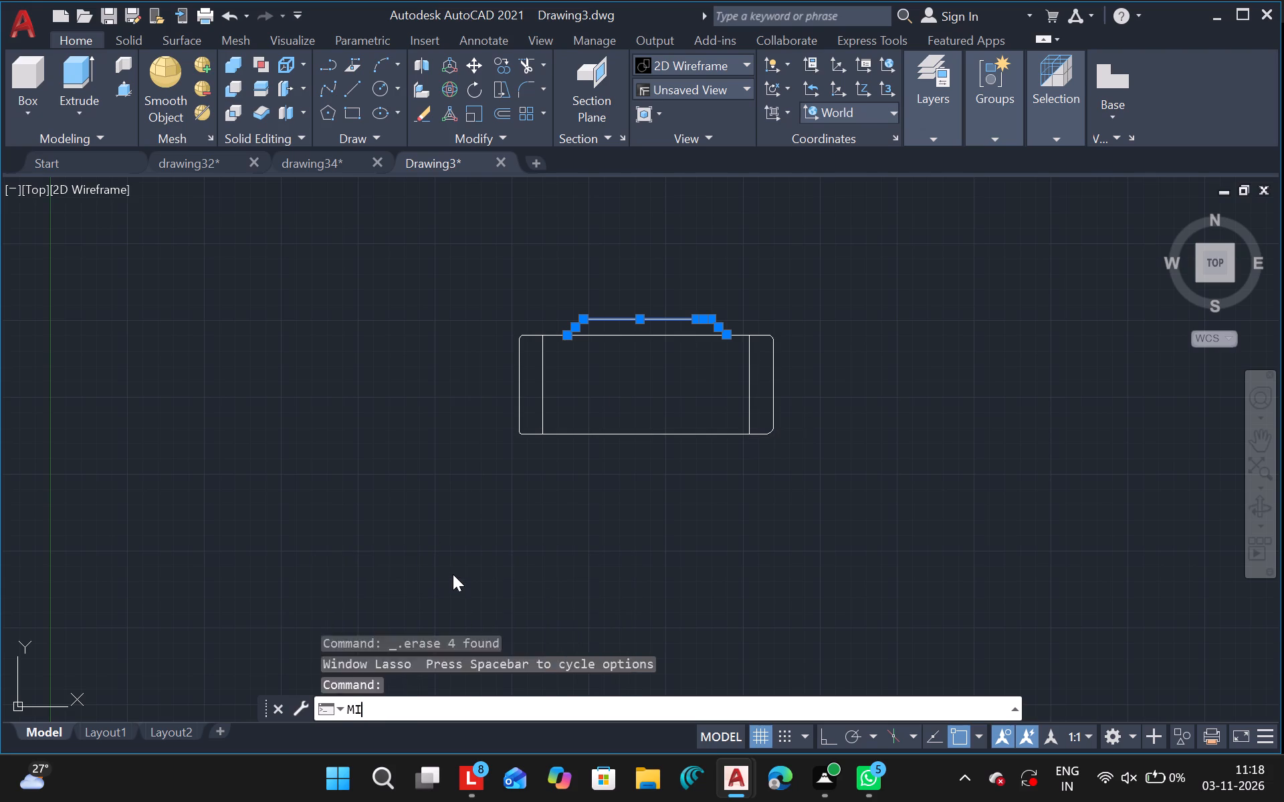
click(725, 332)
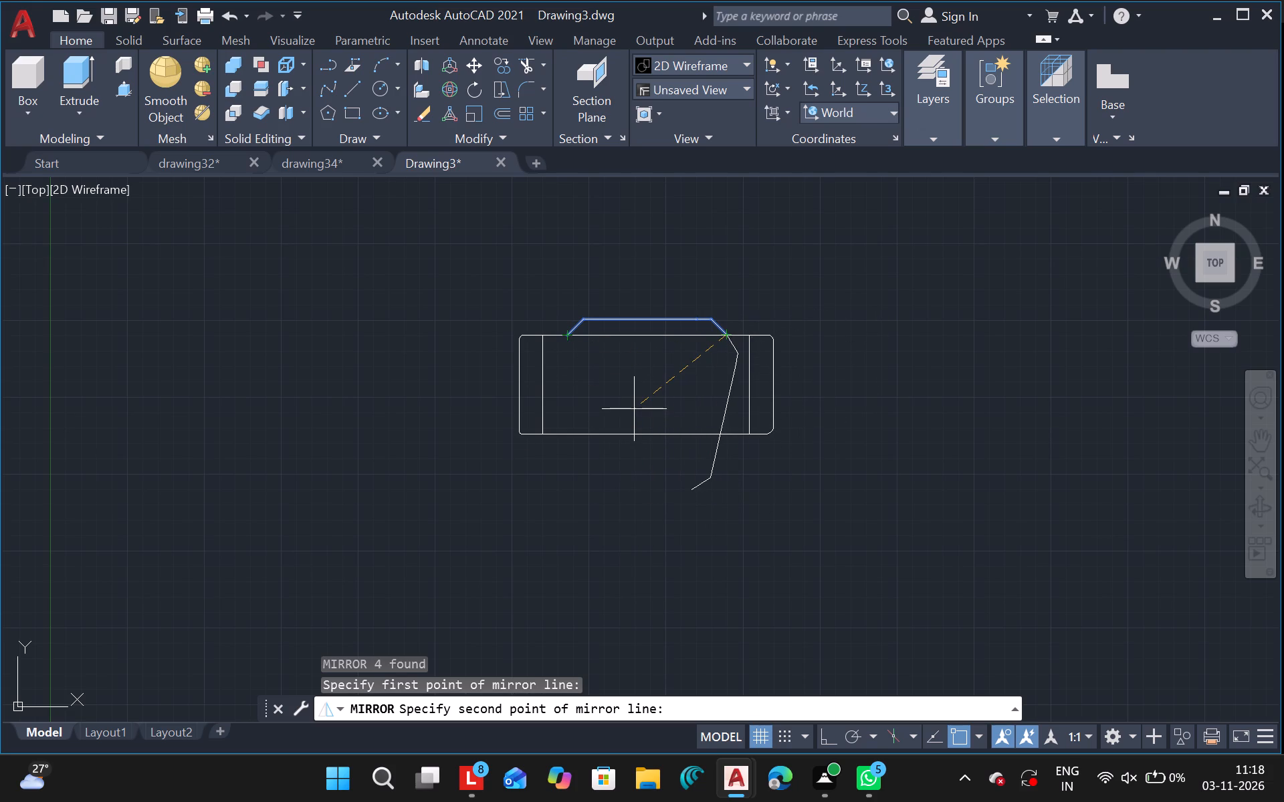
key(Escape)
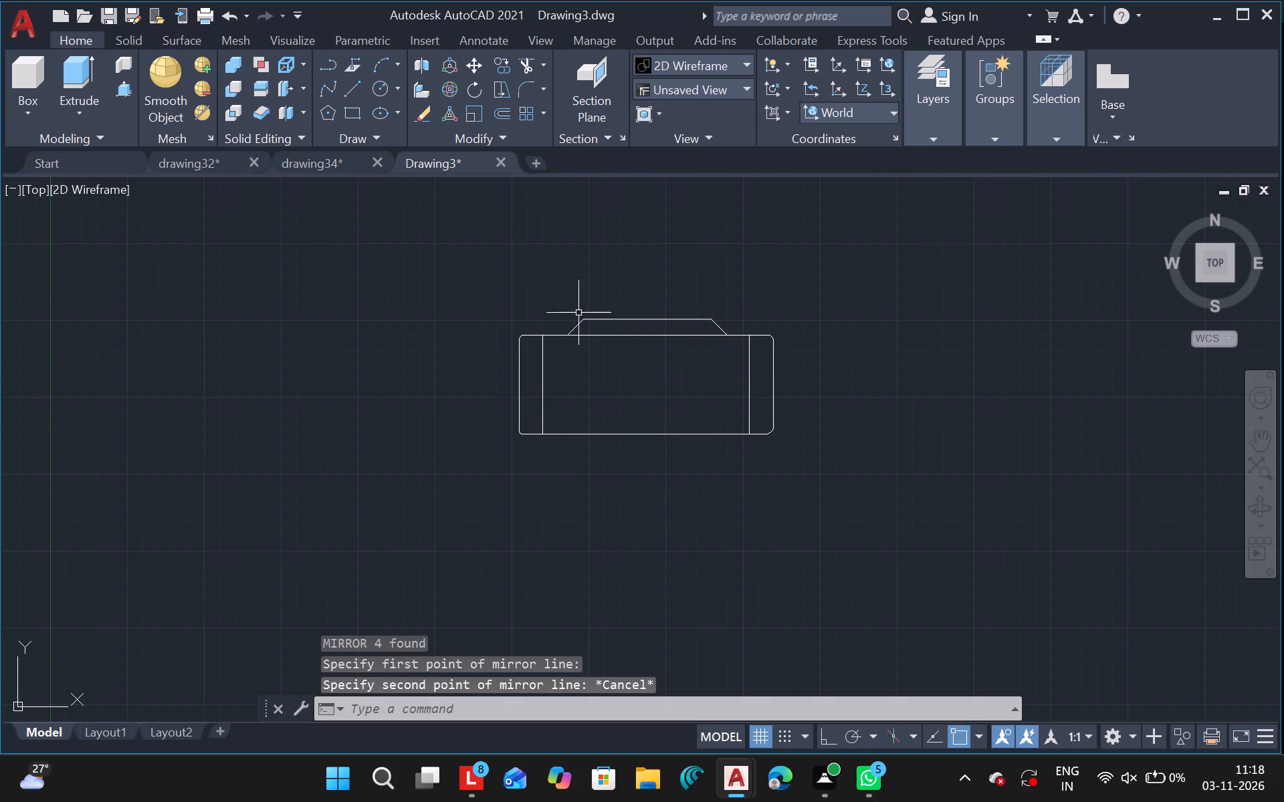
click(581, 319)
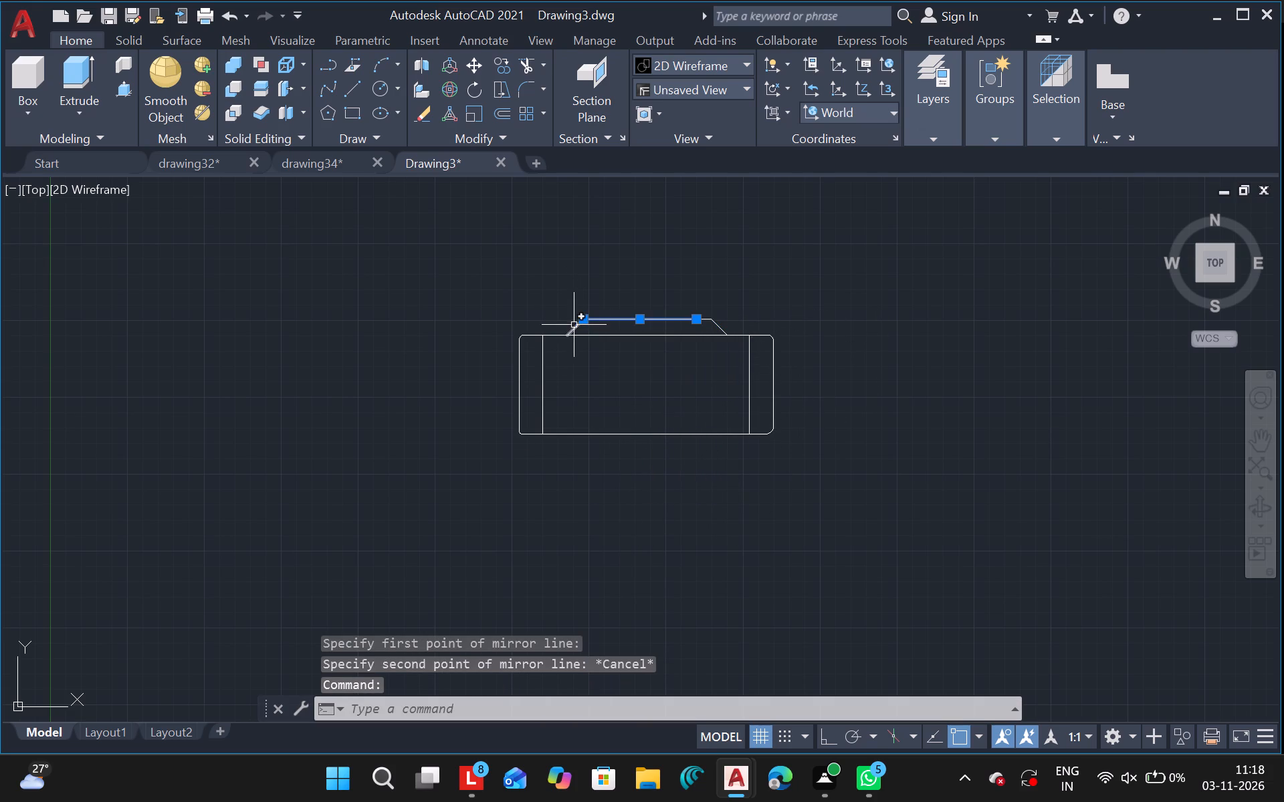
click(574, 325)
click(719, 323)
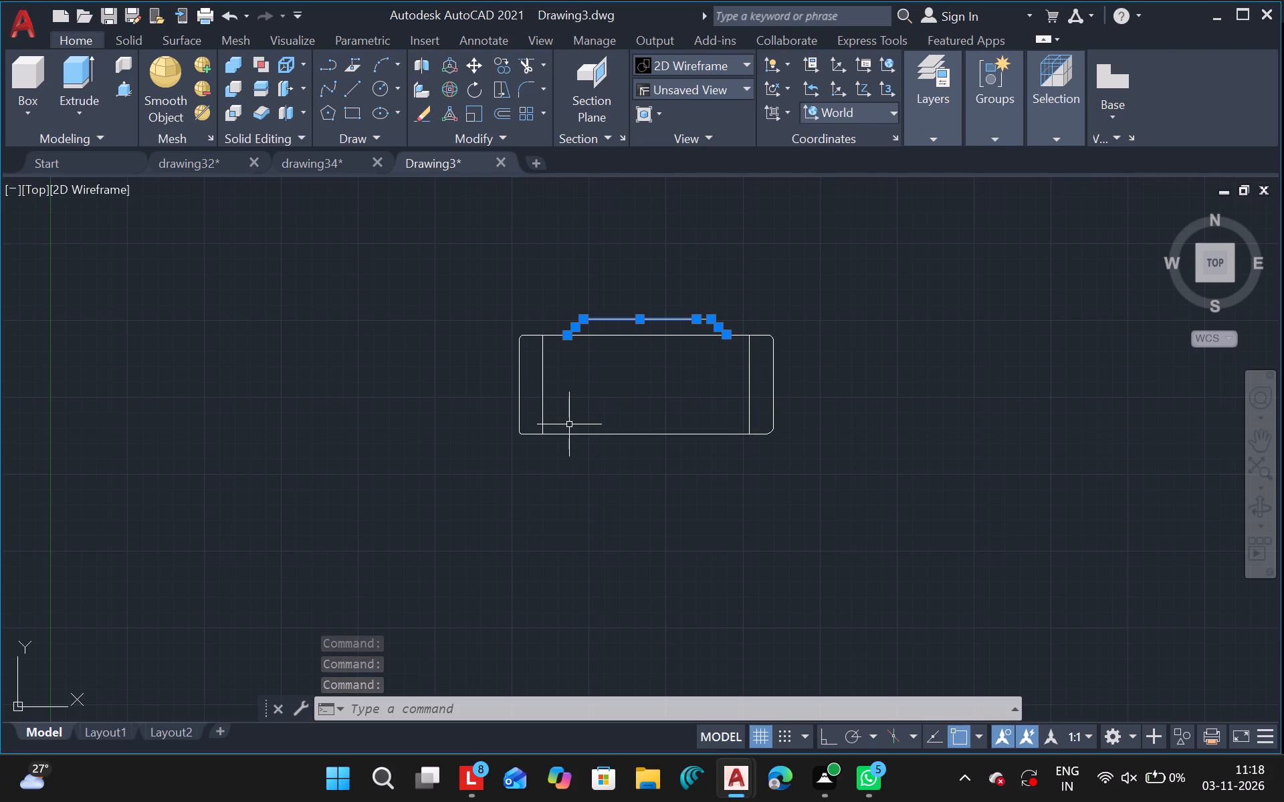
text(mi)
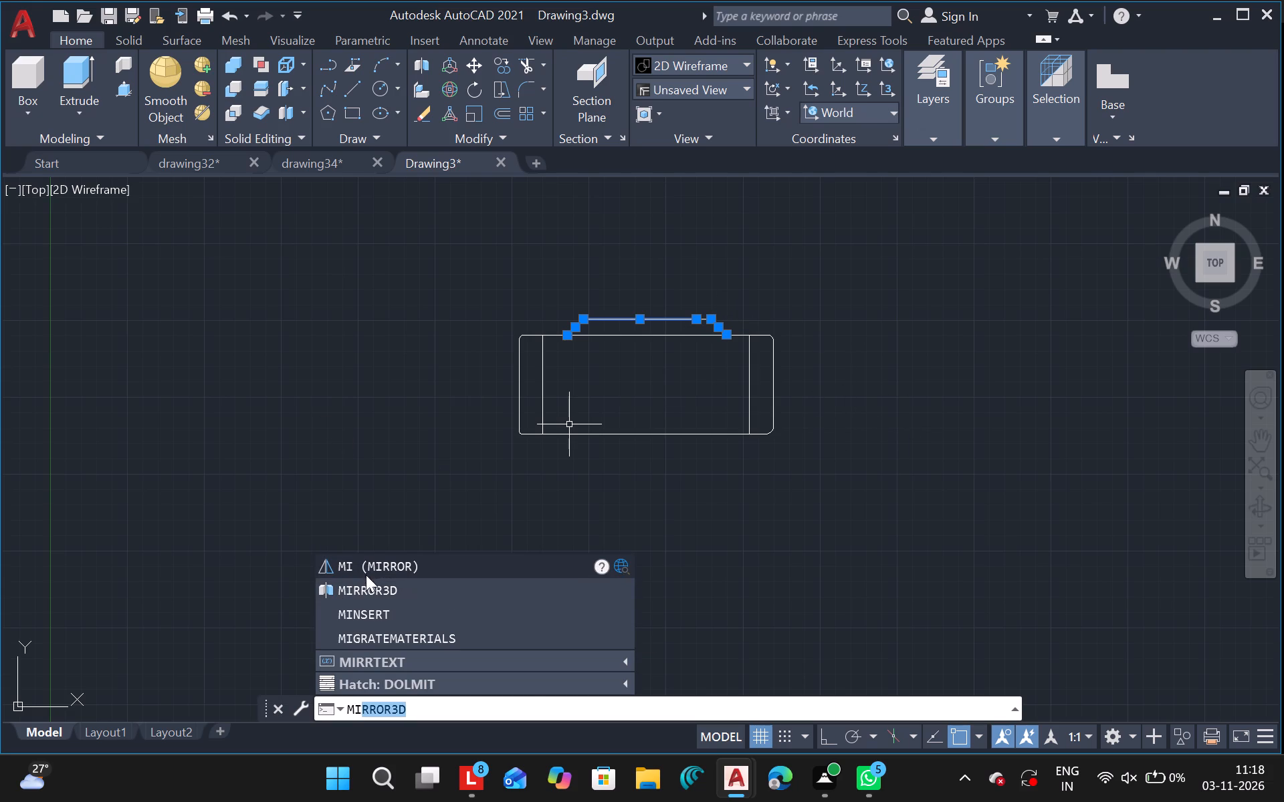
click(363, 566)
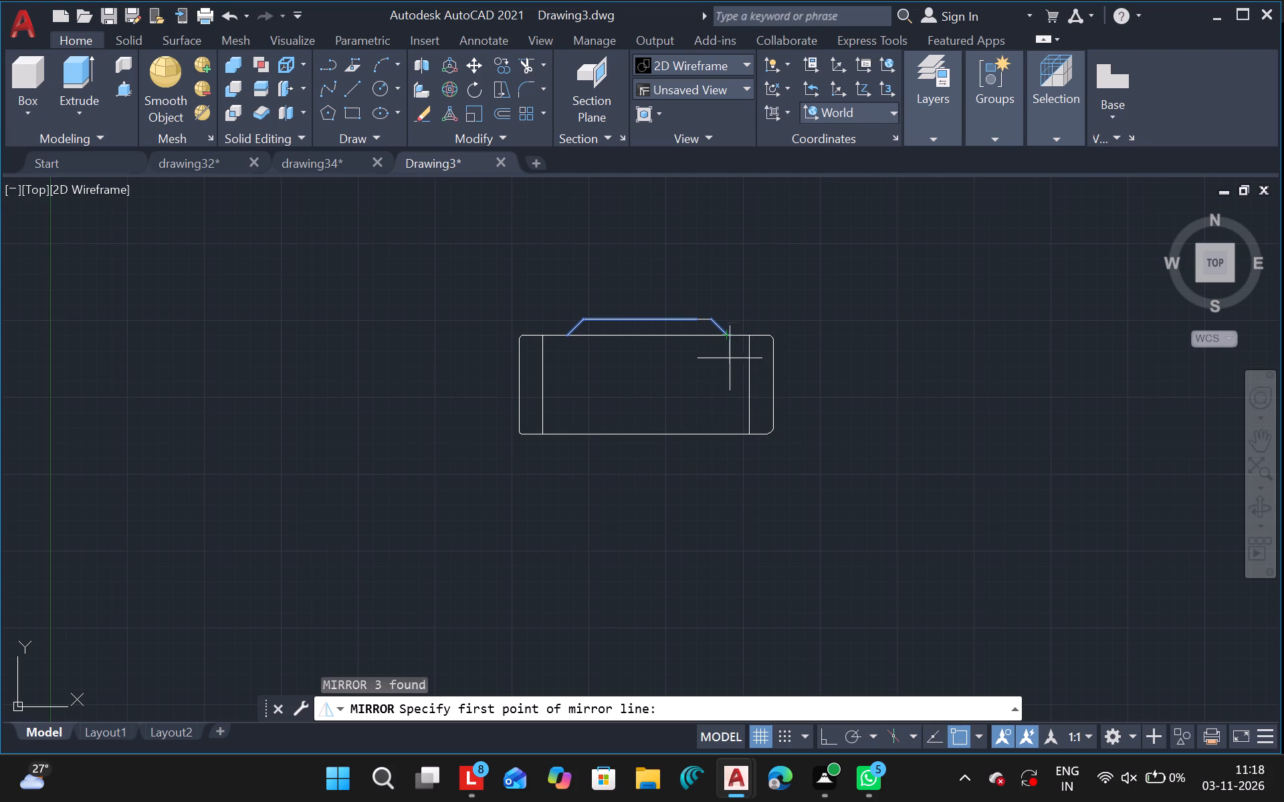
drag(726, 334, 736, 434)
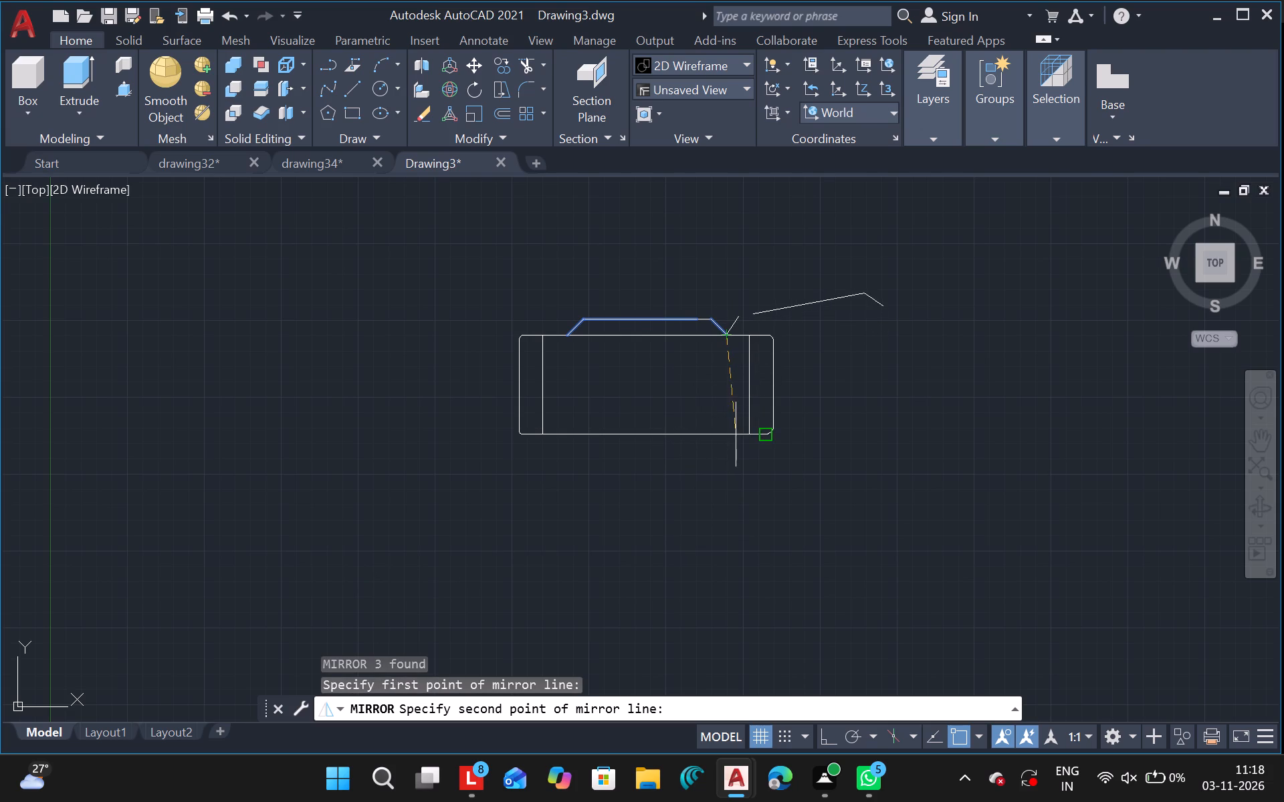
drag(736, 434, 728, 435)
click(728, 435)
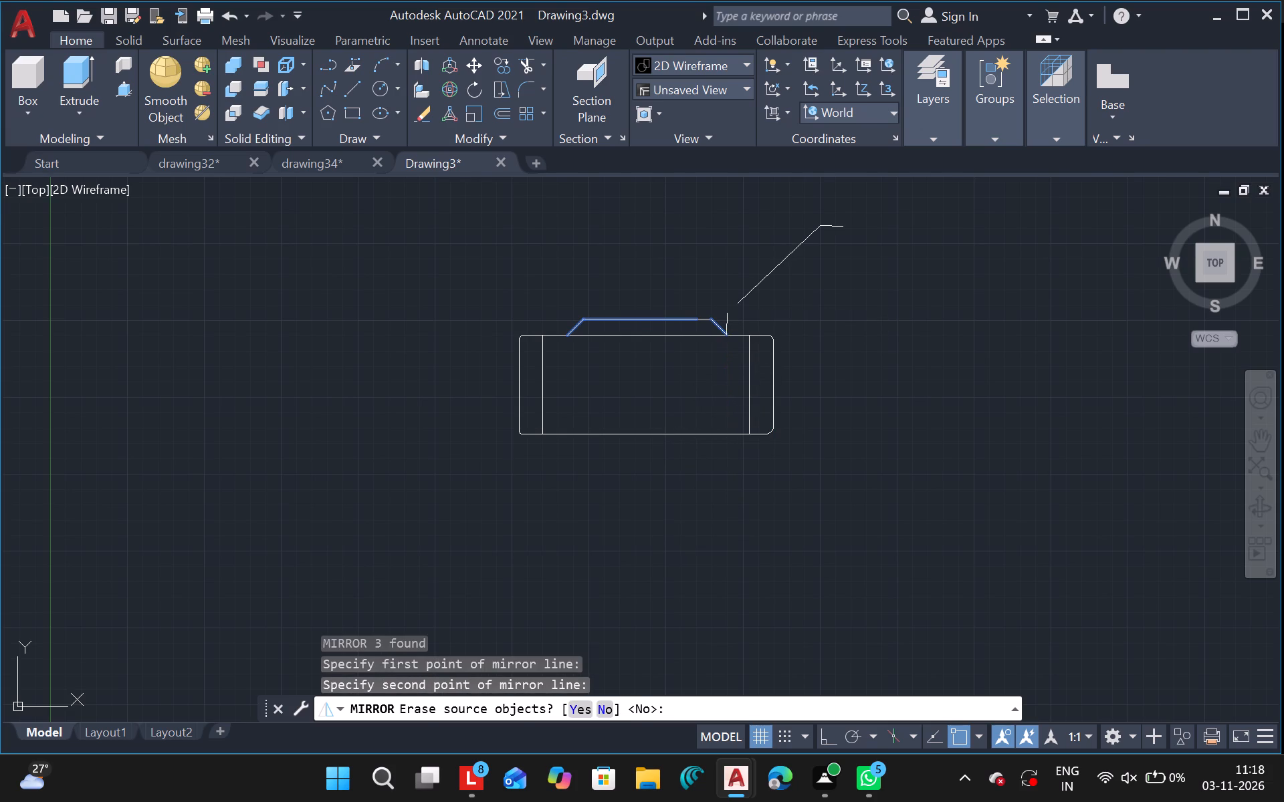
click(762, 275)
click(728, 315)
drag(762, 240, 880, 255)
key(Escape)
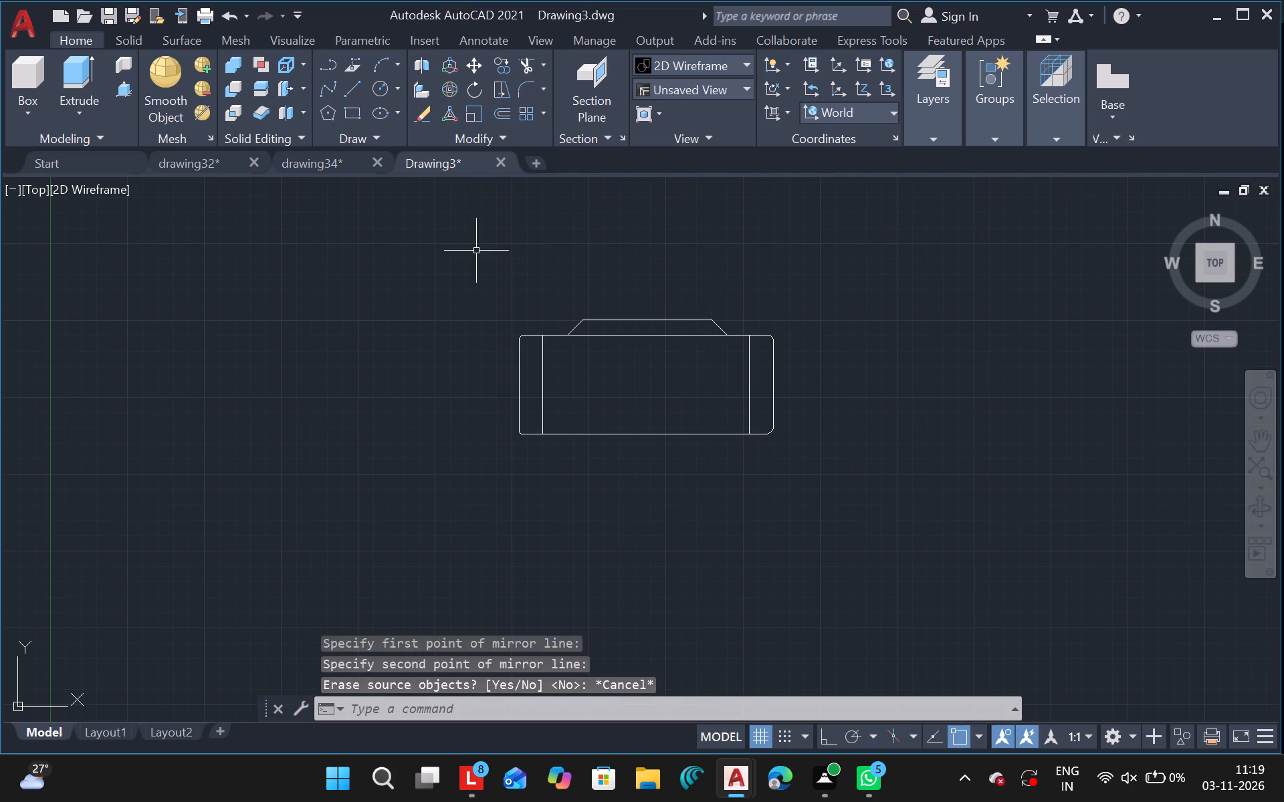
Mirror the trapezoid outline across the rectangle's bottom edge, keeping the source objects.
drag(476, 251, 580, 333)
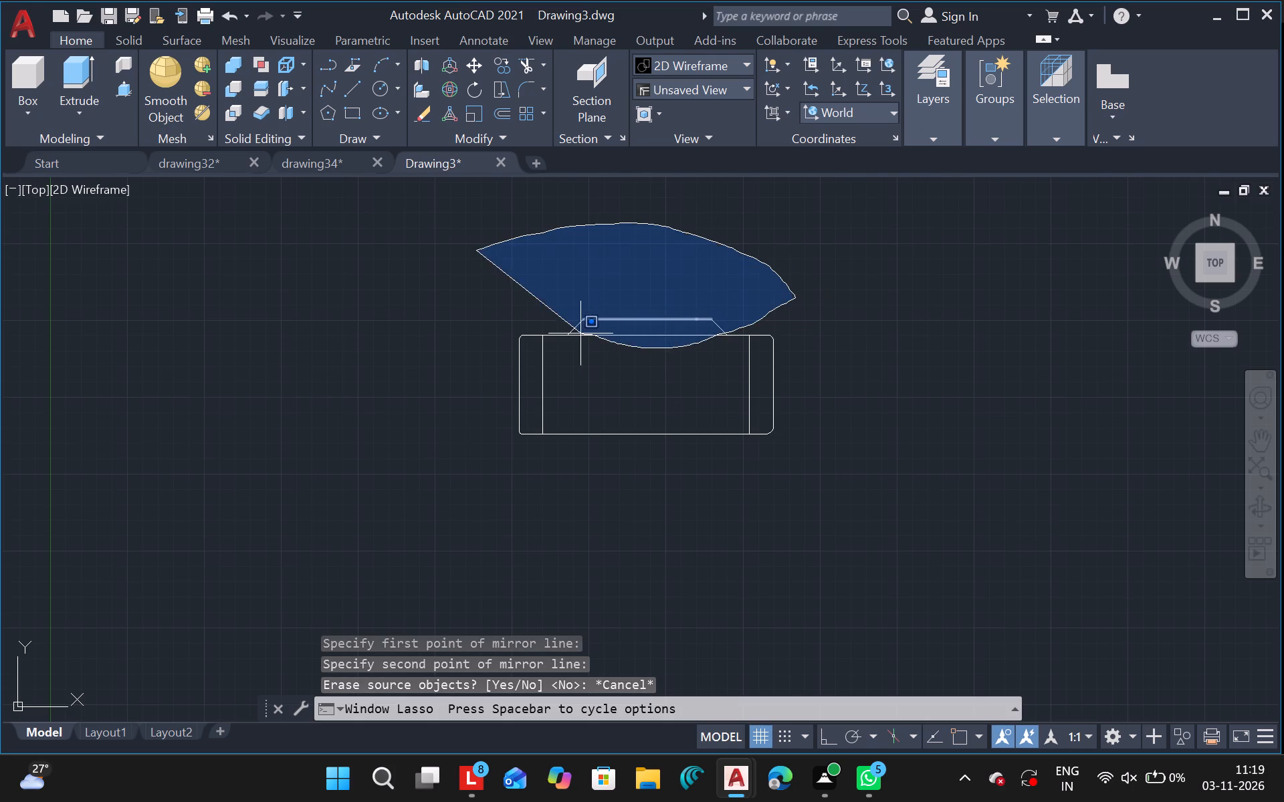
drag(580, 333, 537, 301)
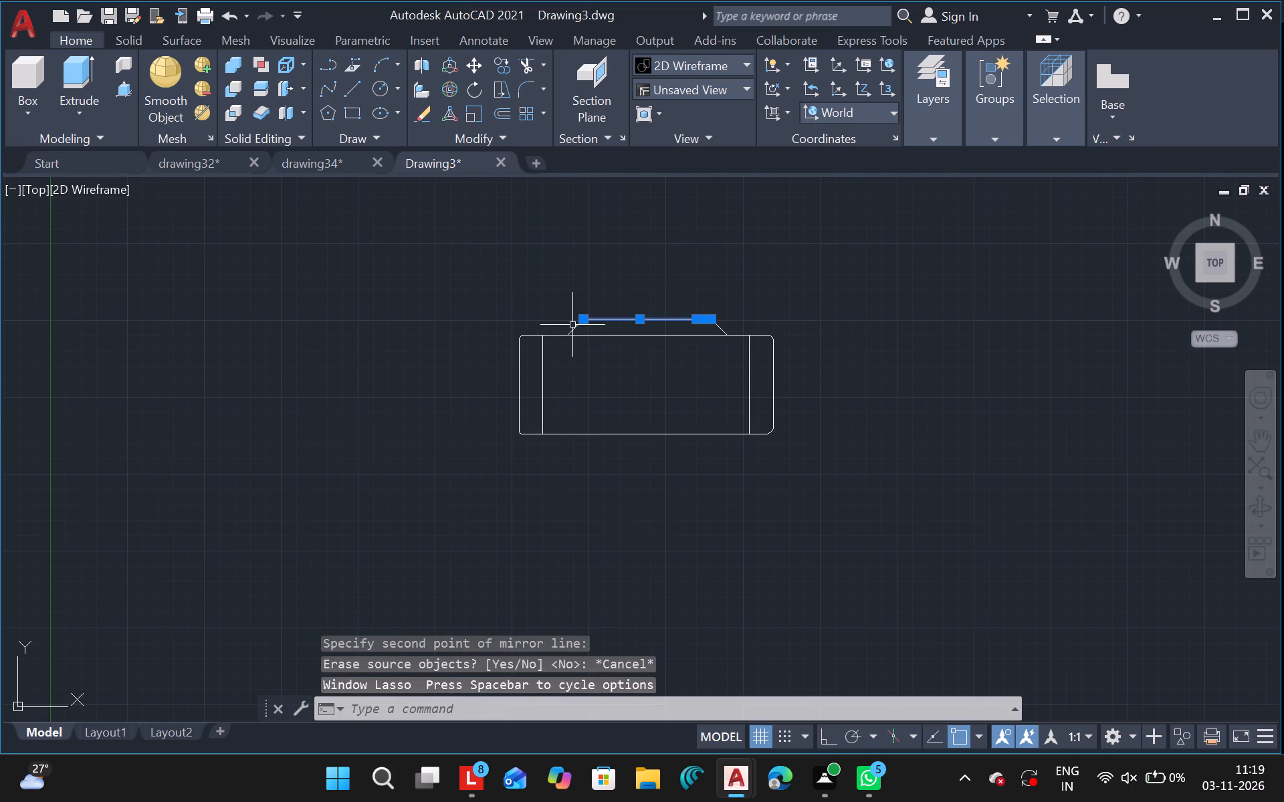
drag(573, 325, 721, 323)
click(721, 323)
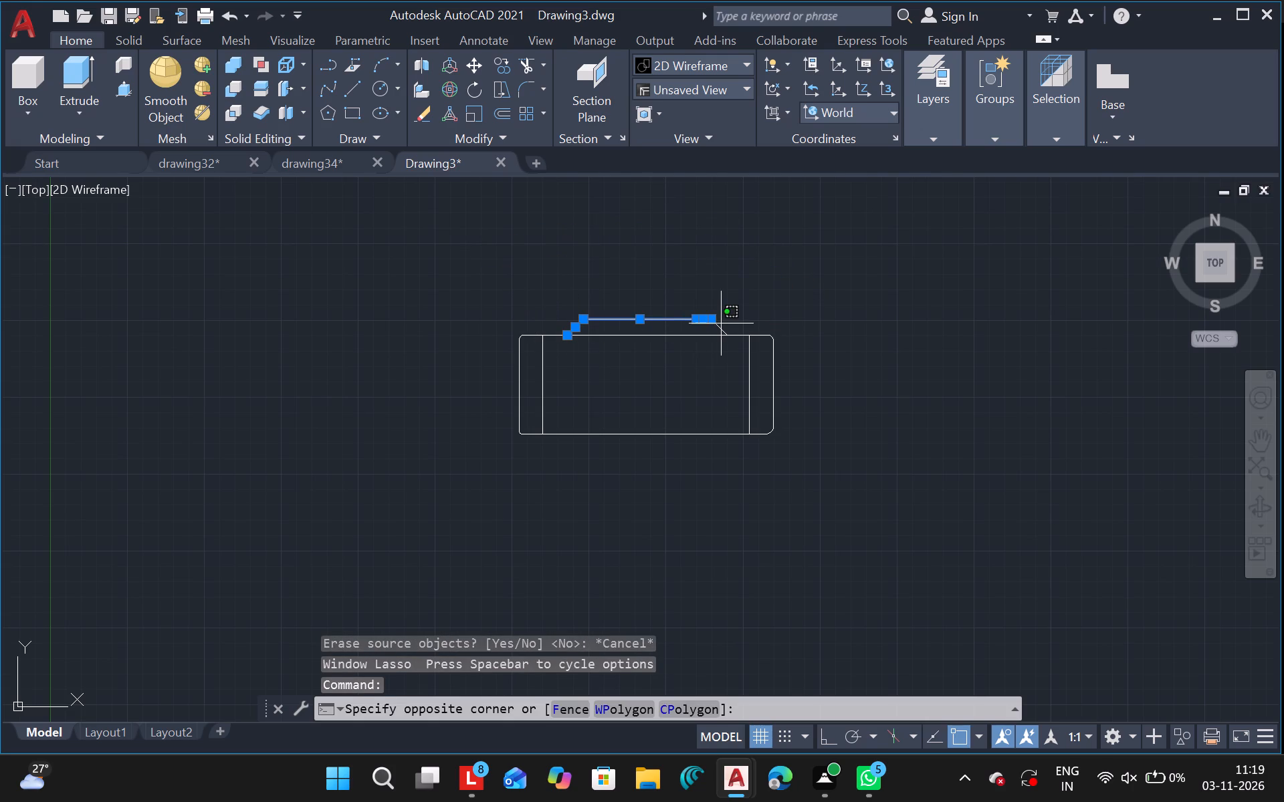
click(721, 323)
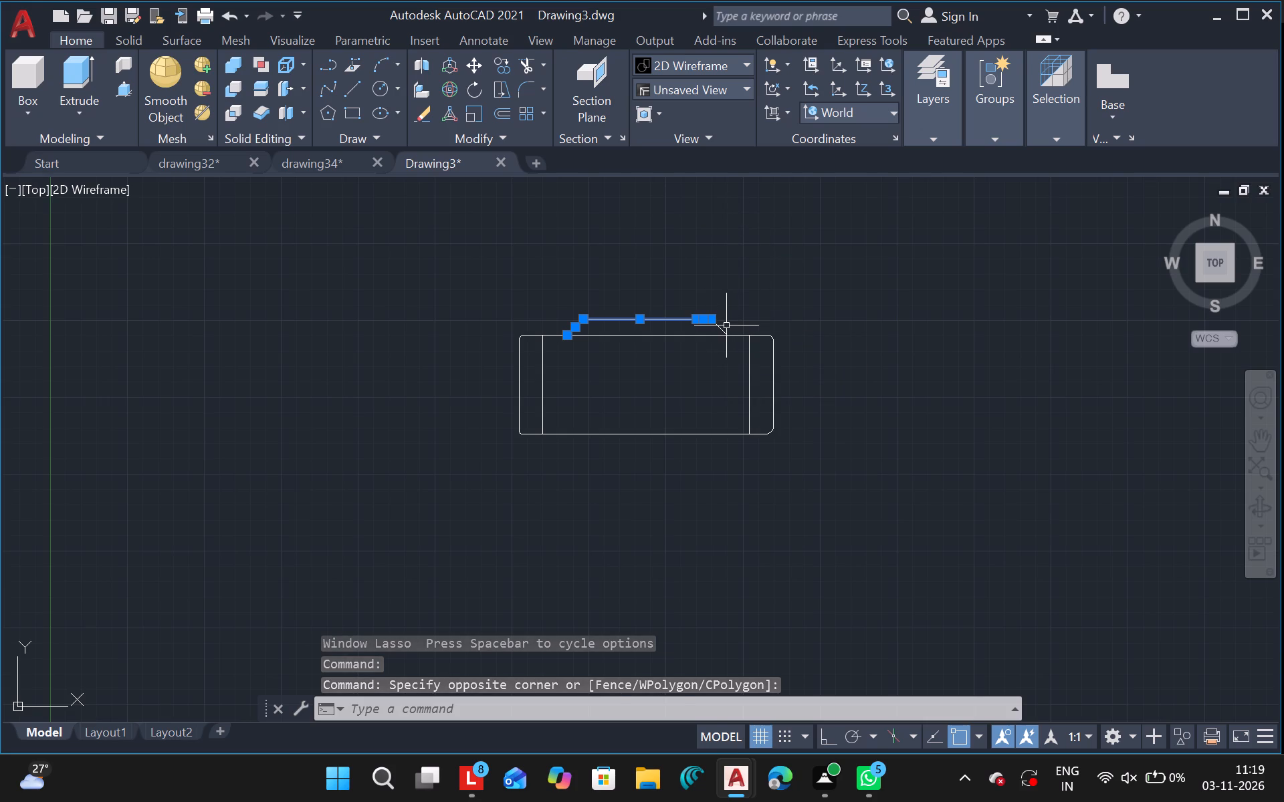
click(726, 325)
click(707, 334)
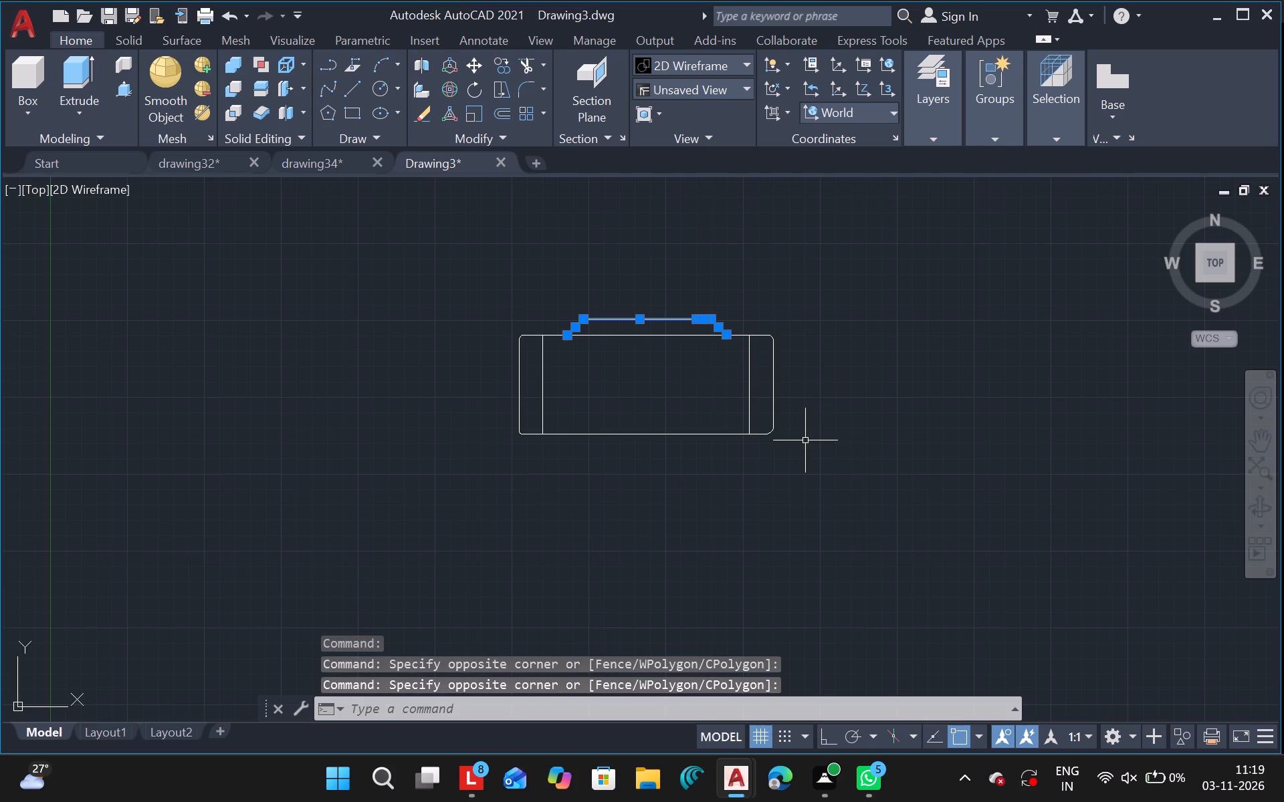
text(mi)
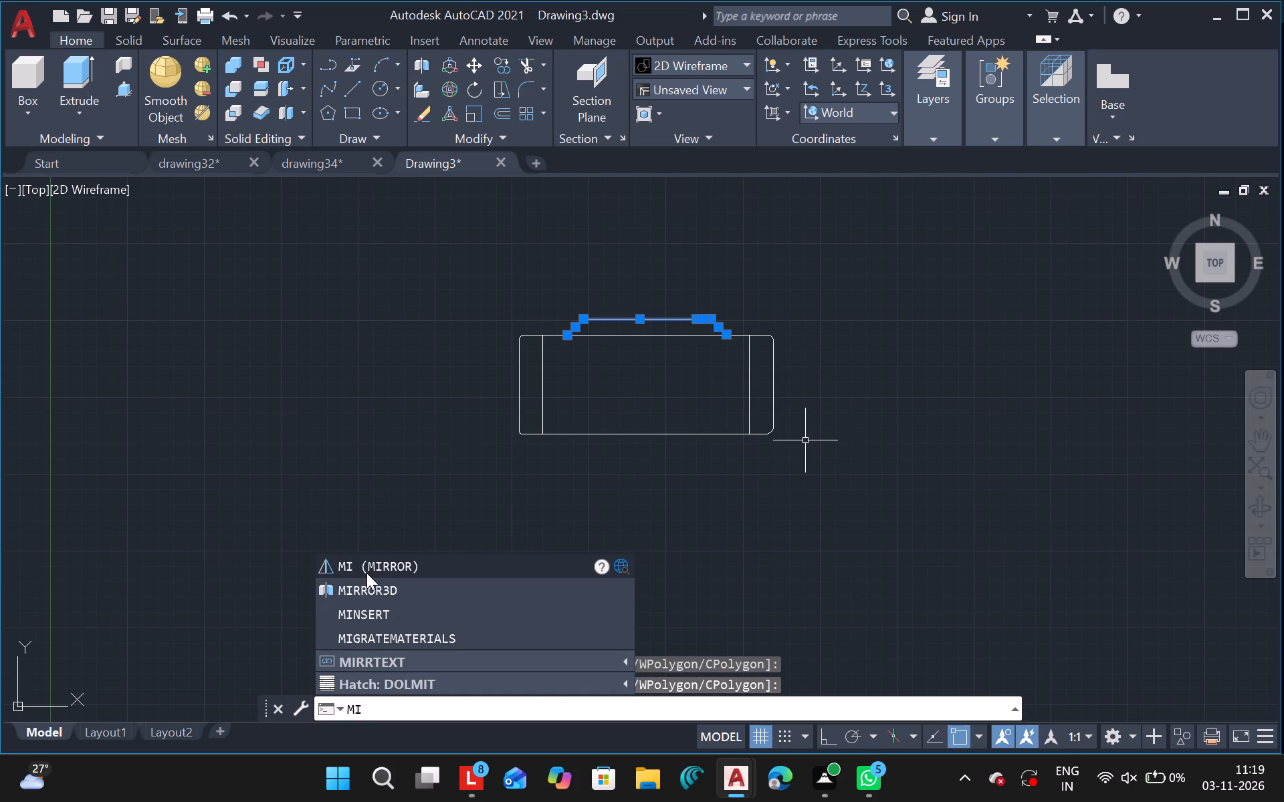
click(366, 573)
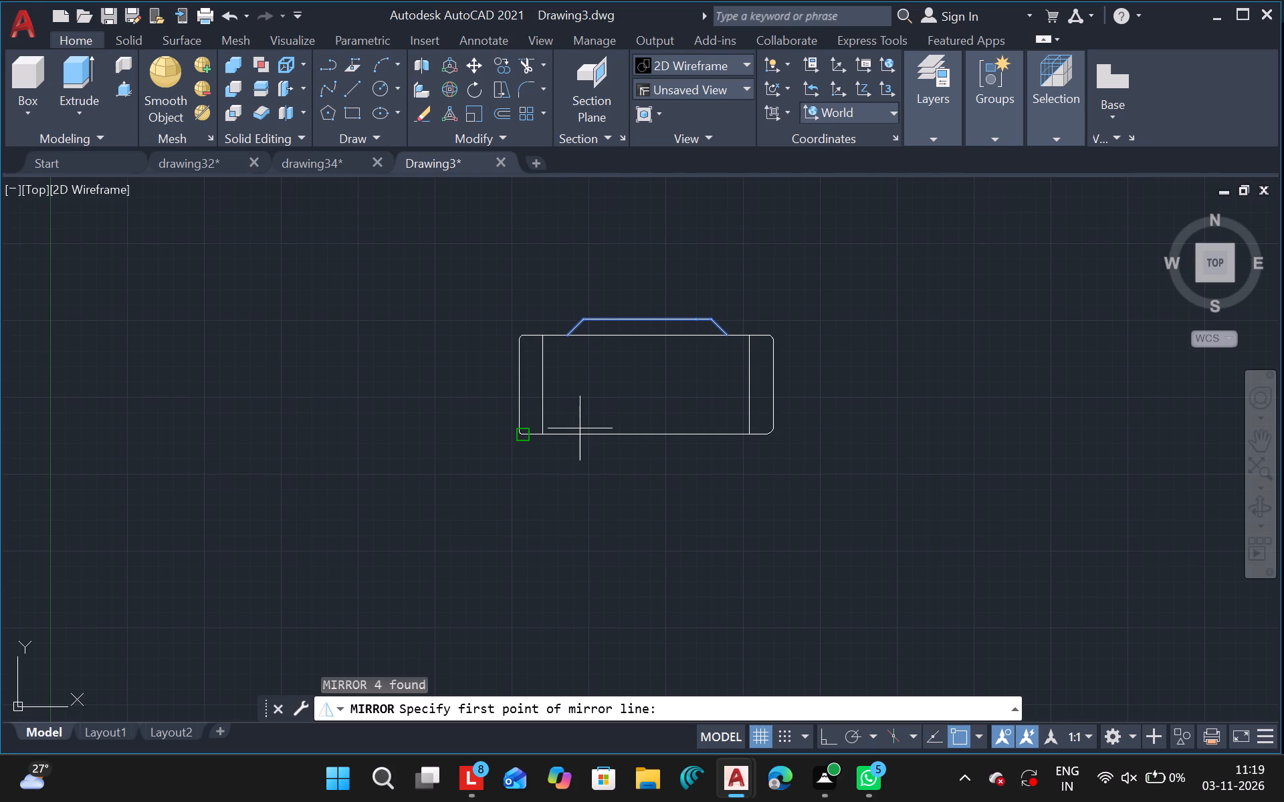
click(542, 433)
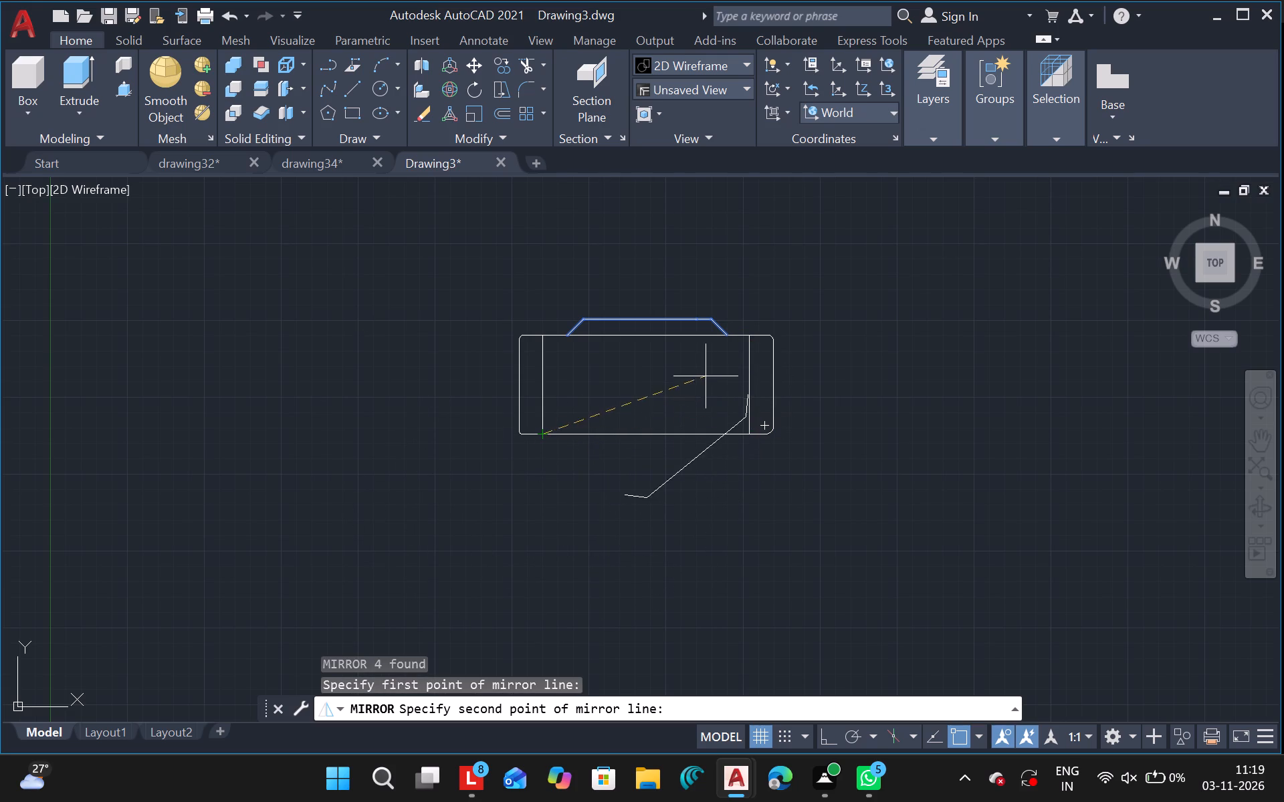
click(685, 436)
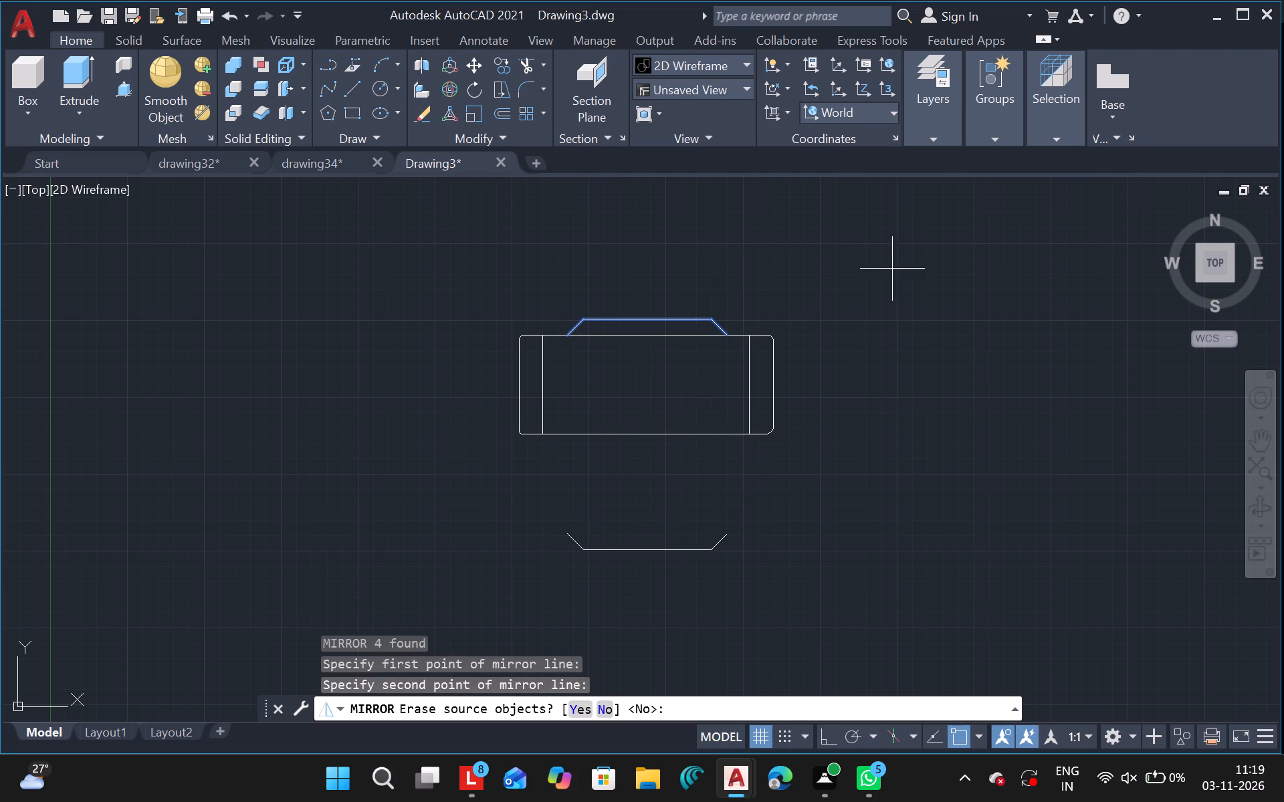
drag(508, 518, 563, 526)
drag(563, 526, 687, 501)
key(Return)
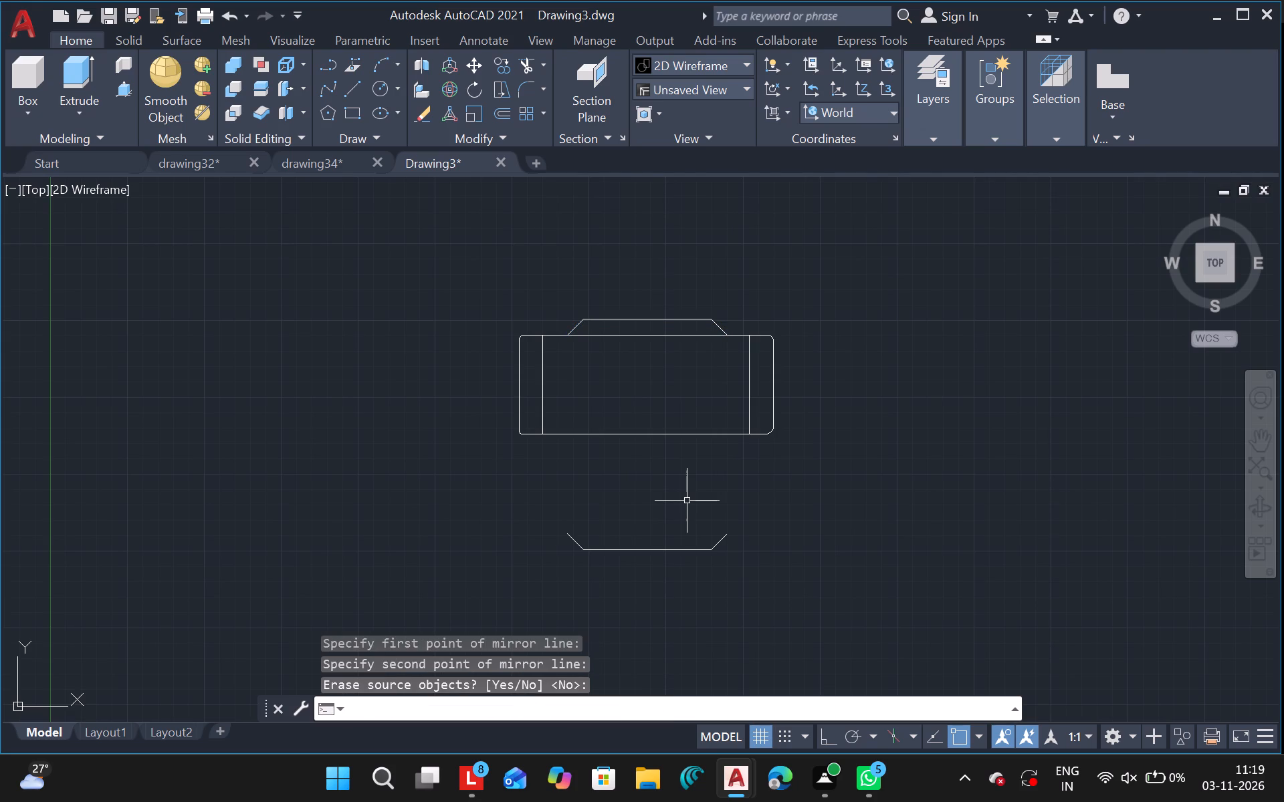
Move the mirrored trapezoid outline up so that its open side meets the rectangle's bottom edge.
drag(445, 475, 517, 407)
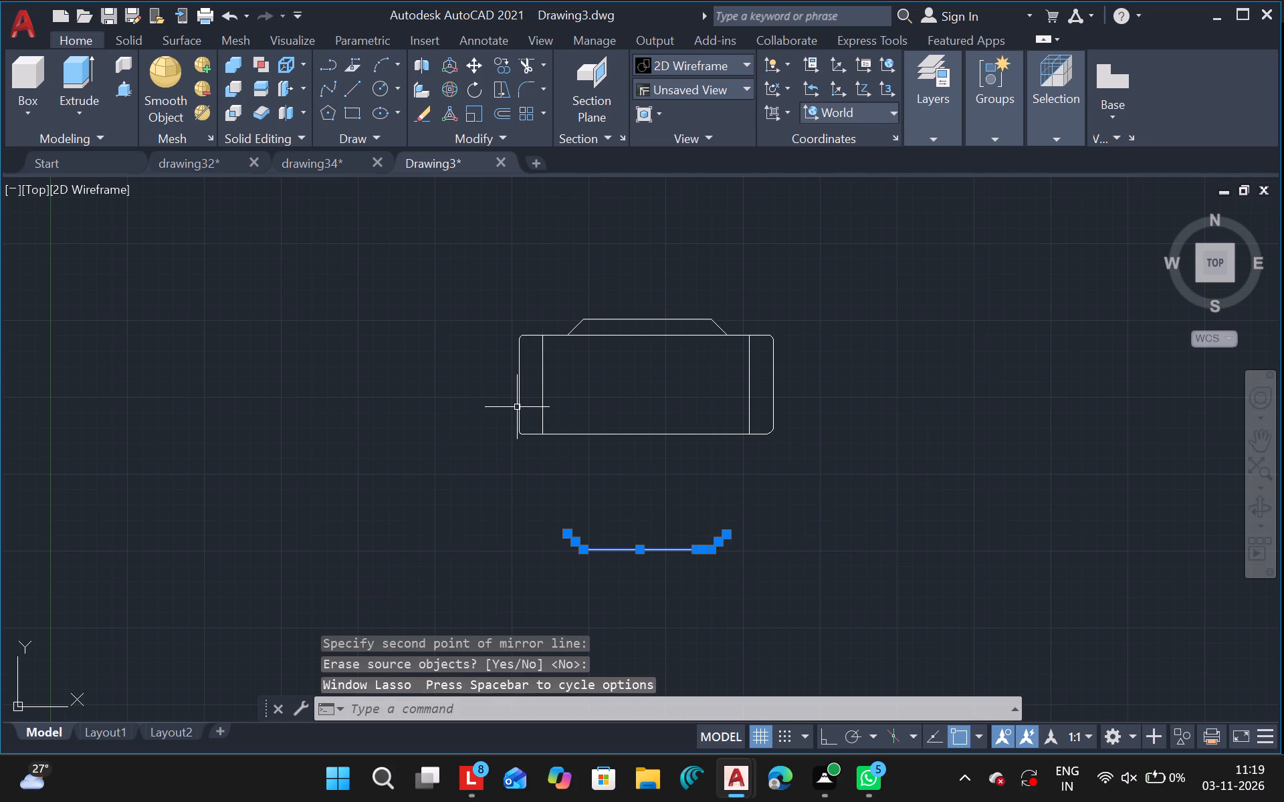
text(mo)
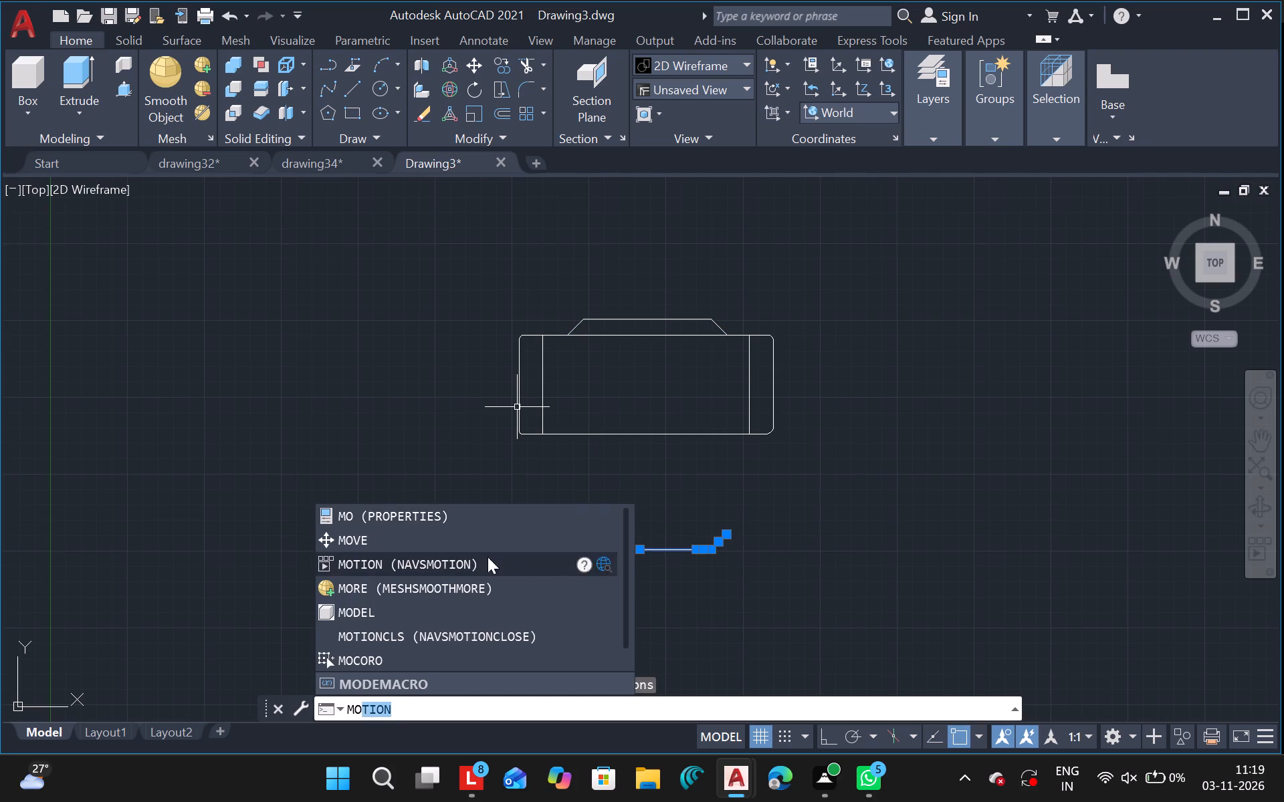
click(362, 537)
click(924, 483)
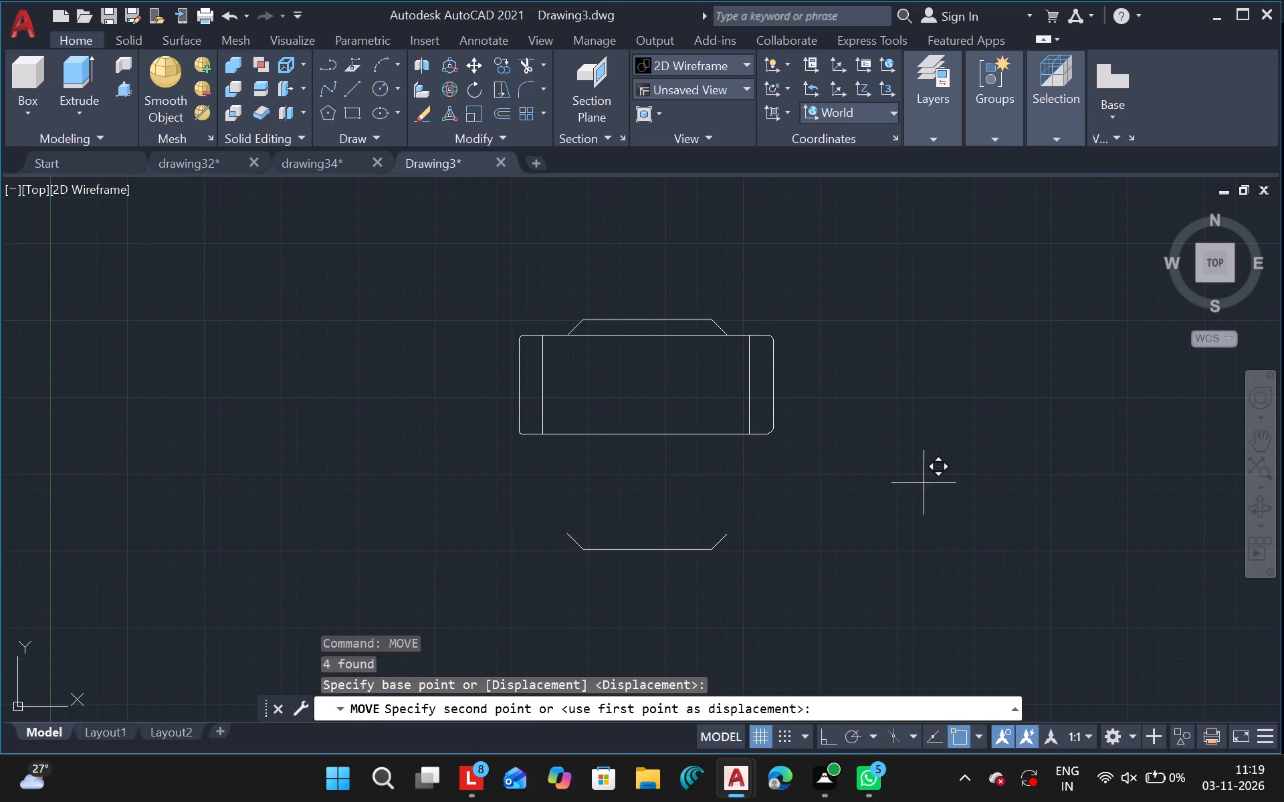
click(921, 384)
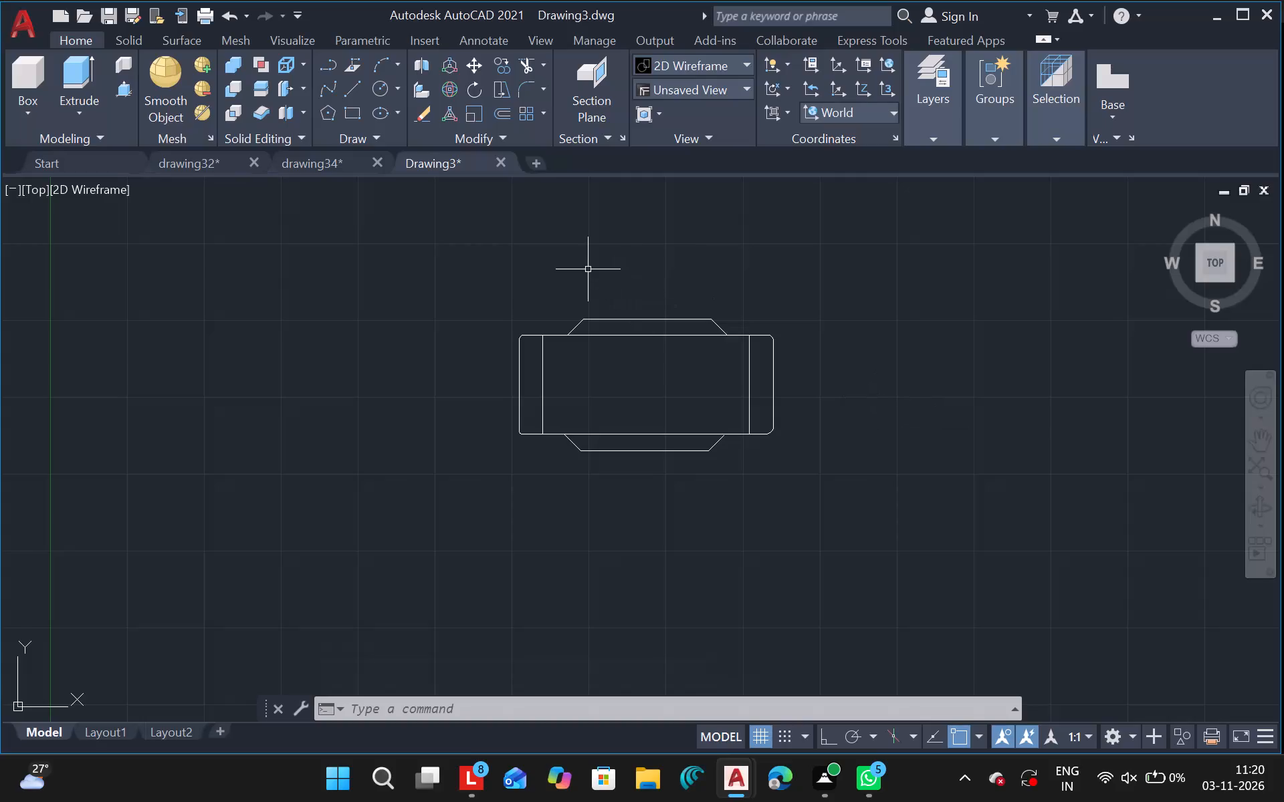
Move the whole figure, rectangle and both trapezoid outlines, leftward to free drawing space on its right.
drag(474, 277, 106, 437)
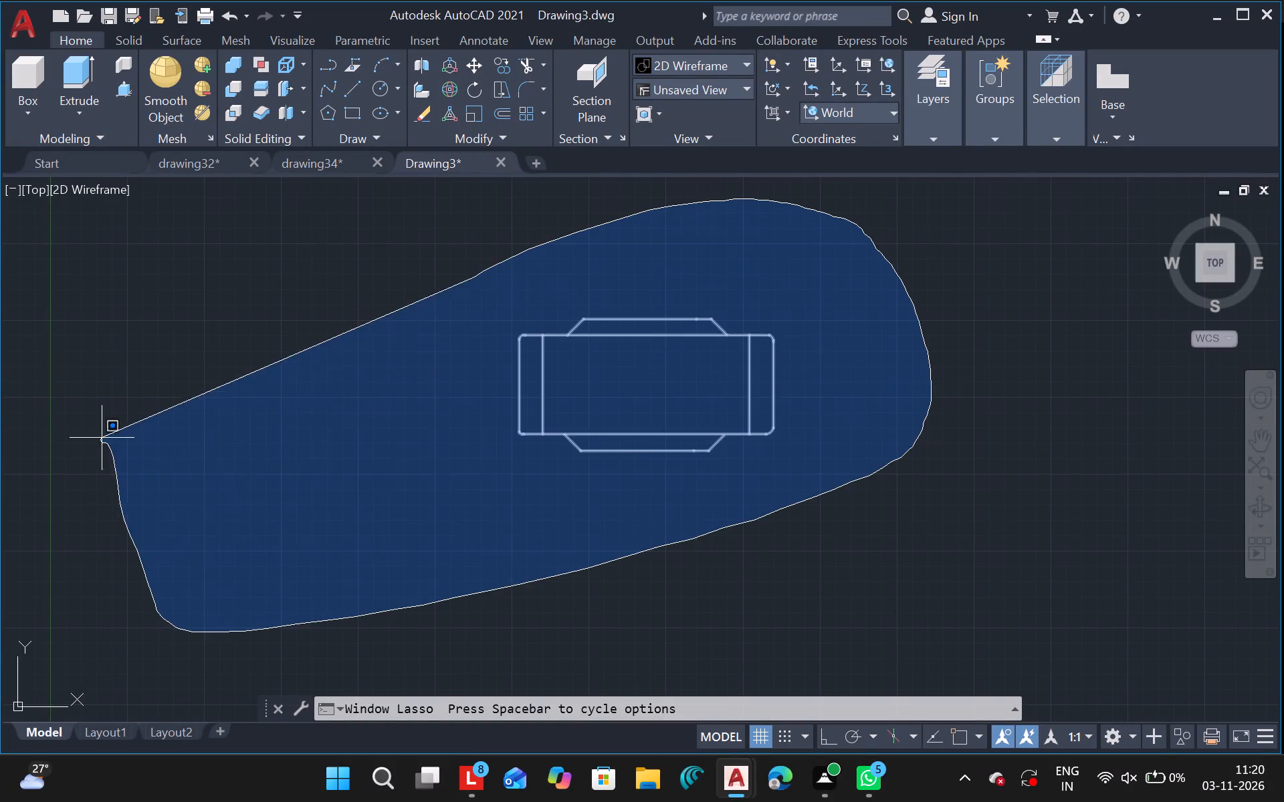
drag(106, 437, 130, 425)
text(mo)
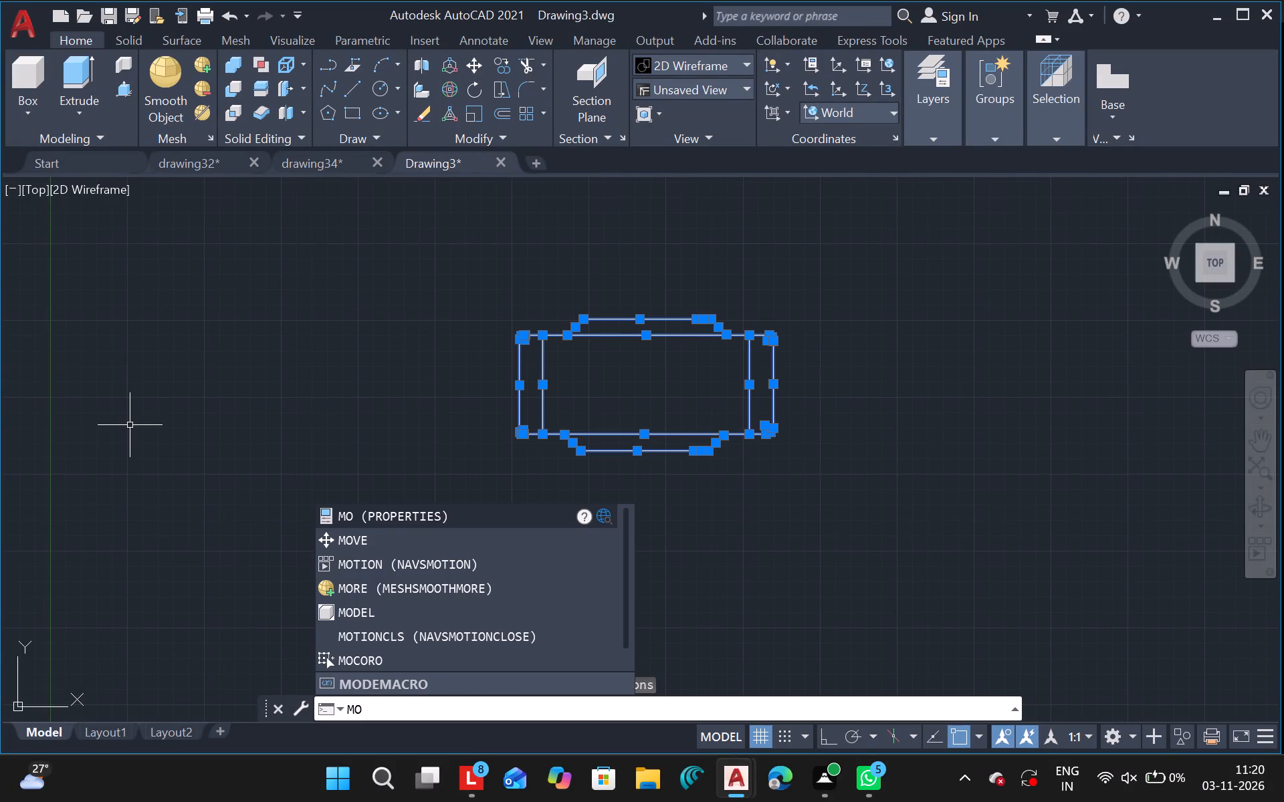
click(367, 539)
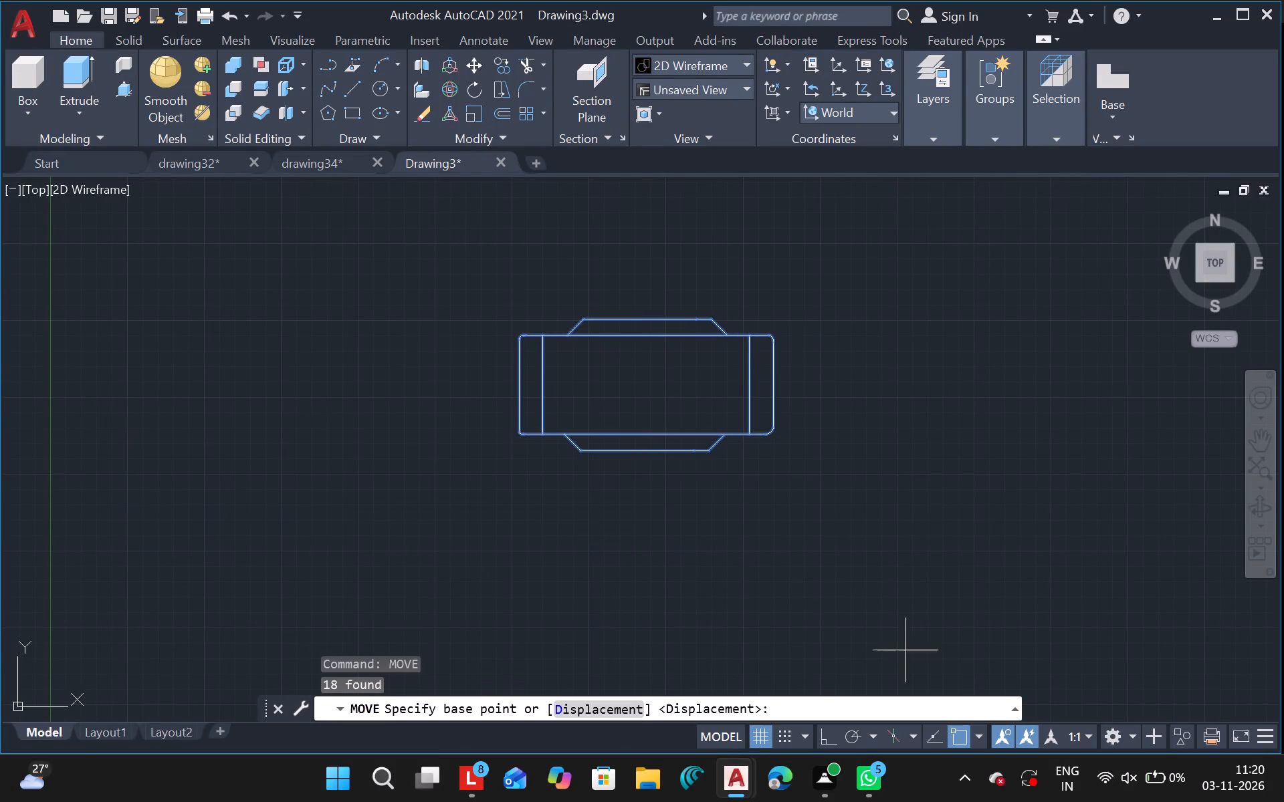
drag(954, 573, 744, 544)
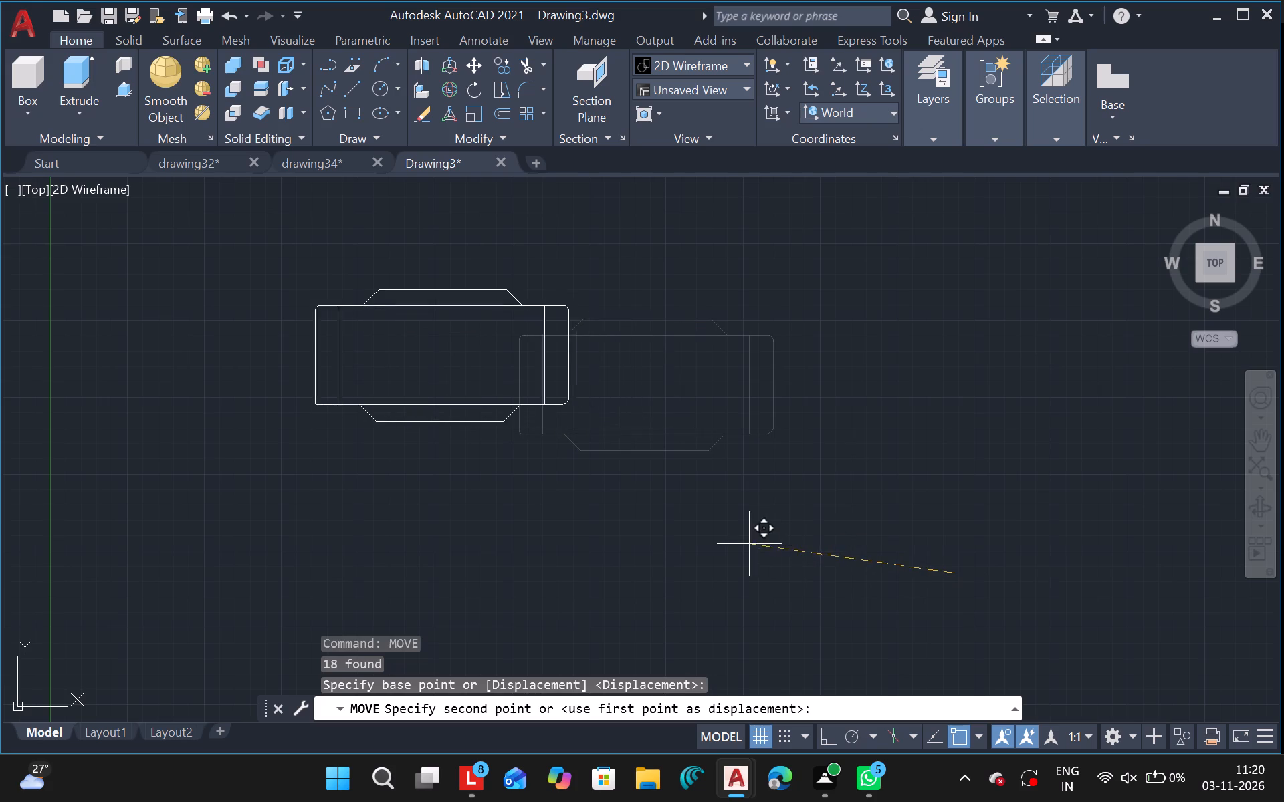
drag(744, 544, 601, 560)
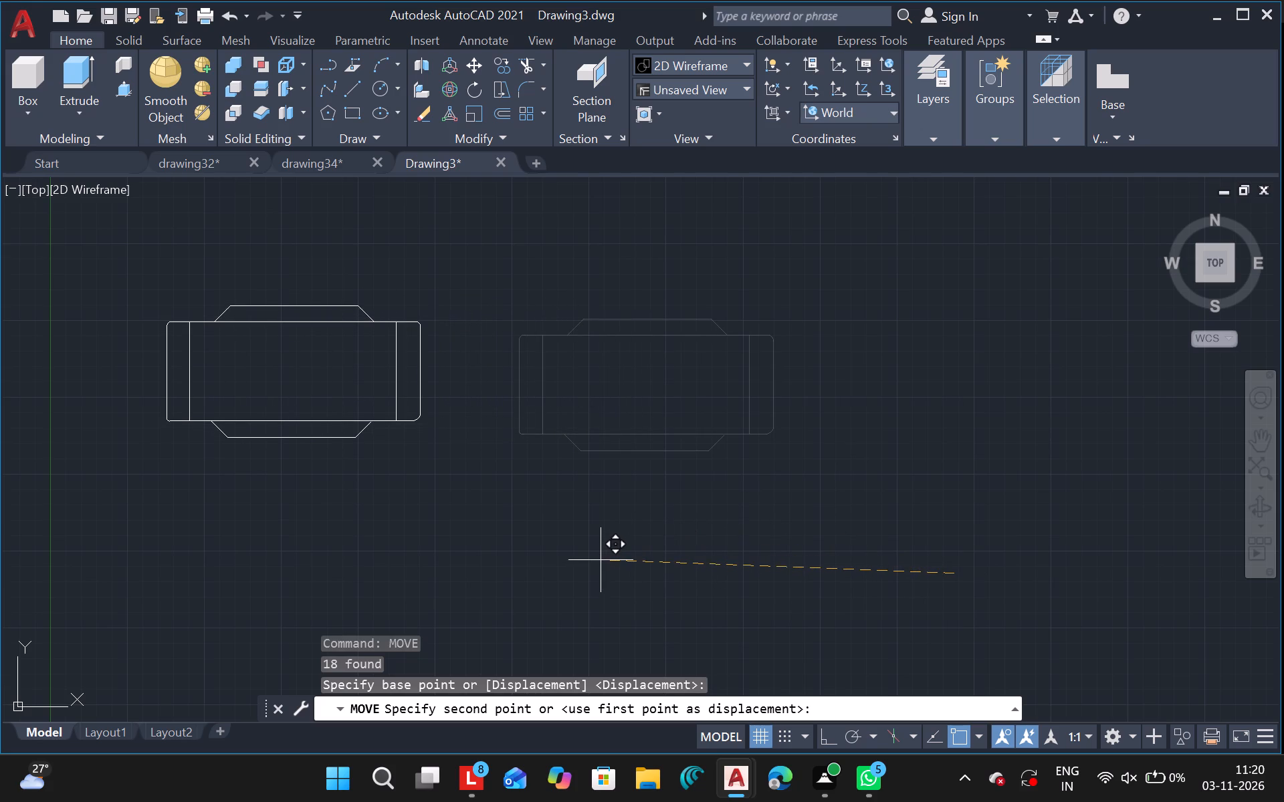
drag(601, 560, 591, 550)
click(591, 550)
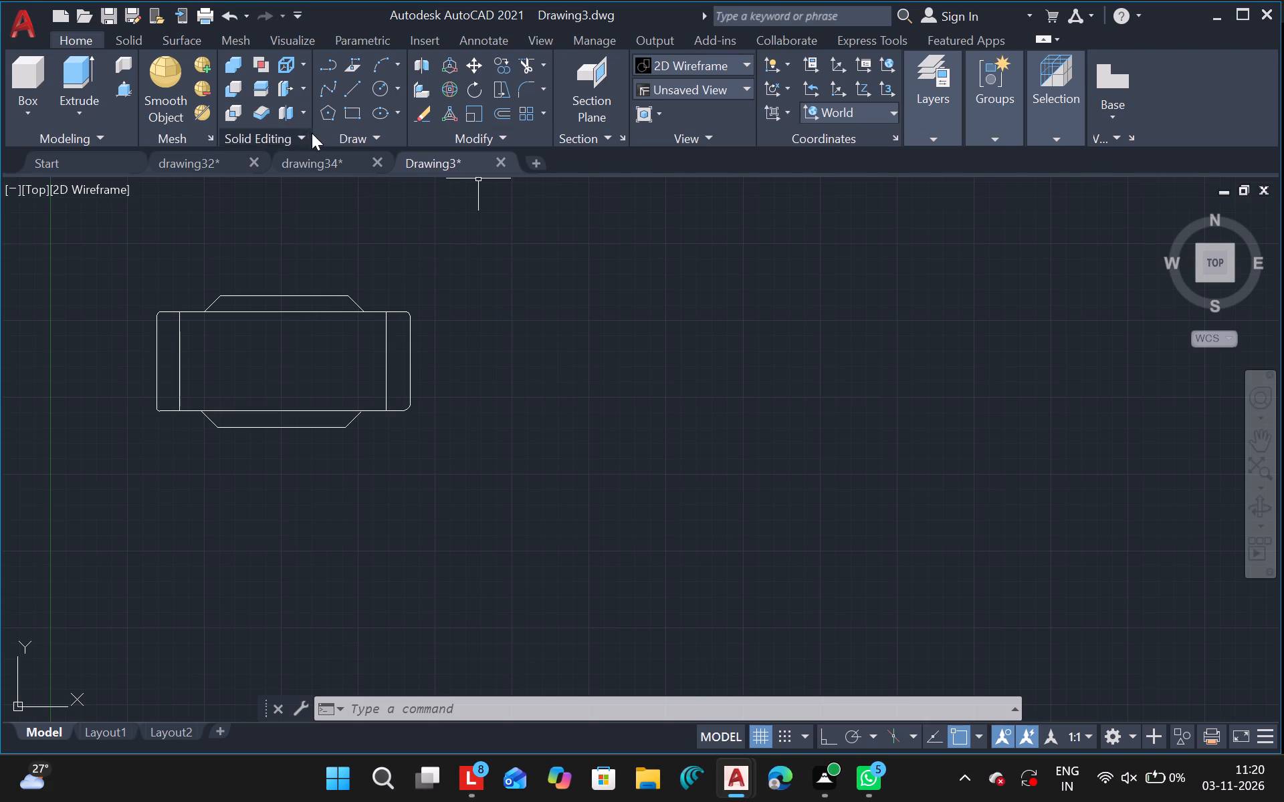
Draw a short horizontal line right of the figure and a vertical line down from its left end.
click(357, 92)
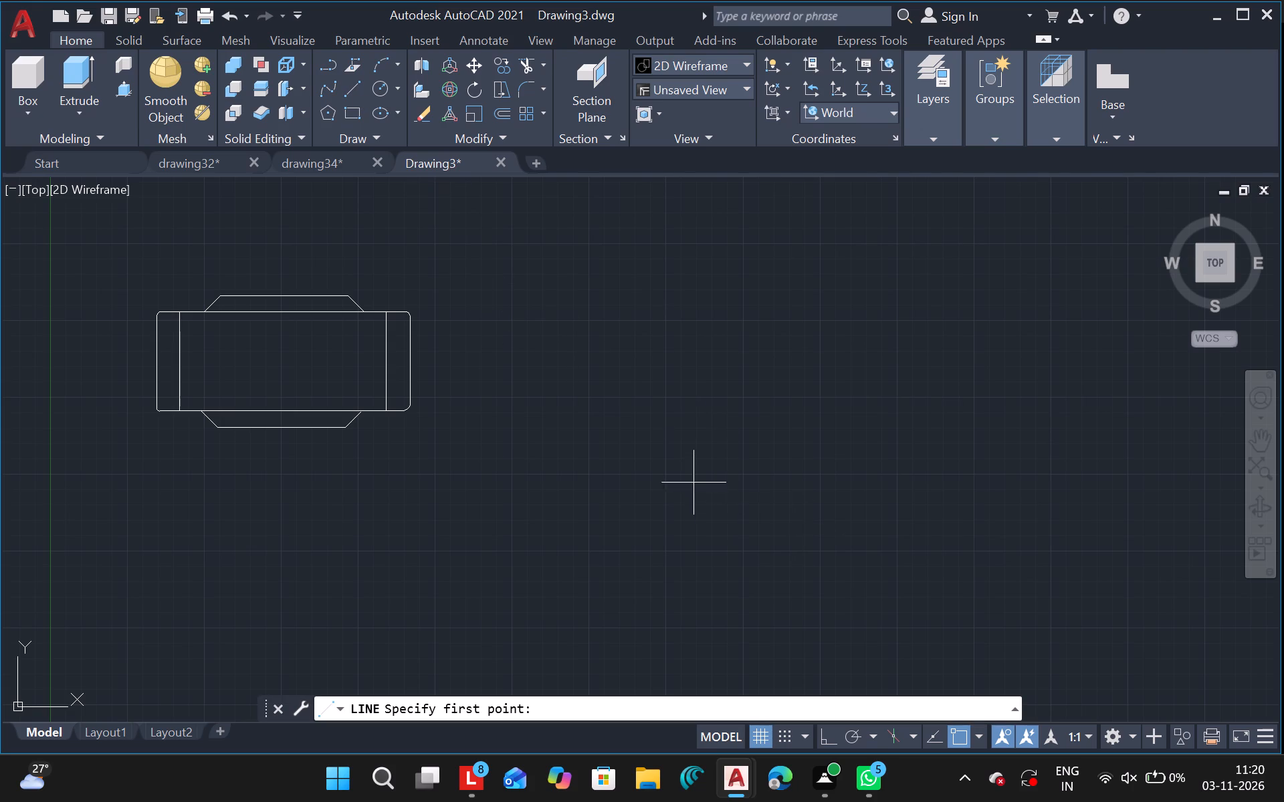
click(555, 364)
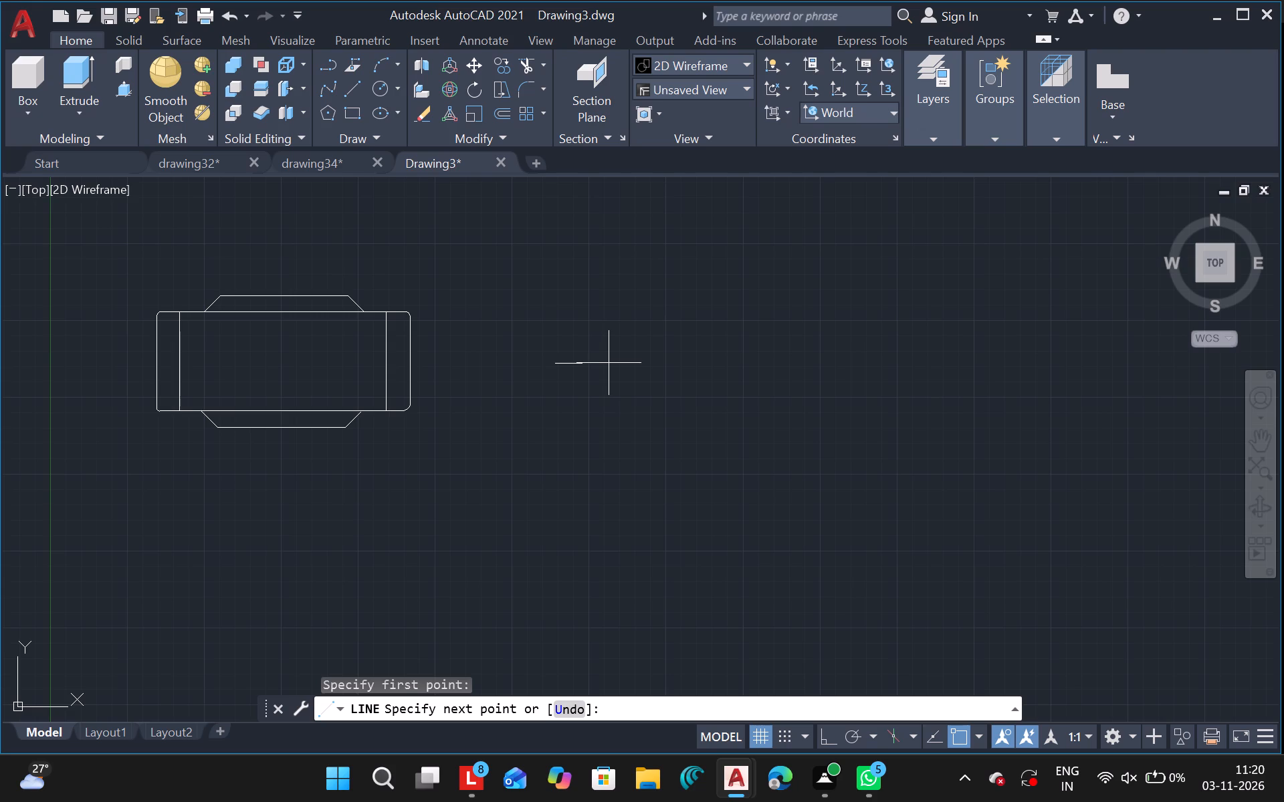
click(609, 364)
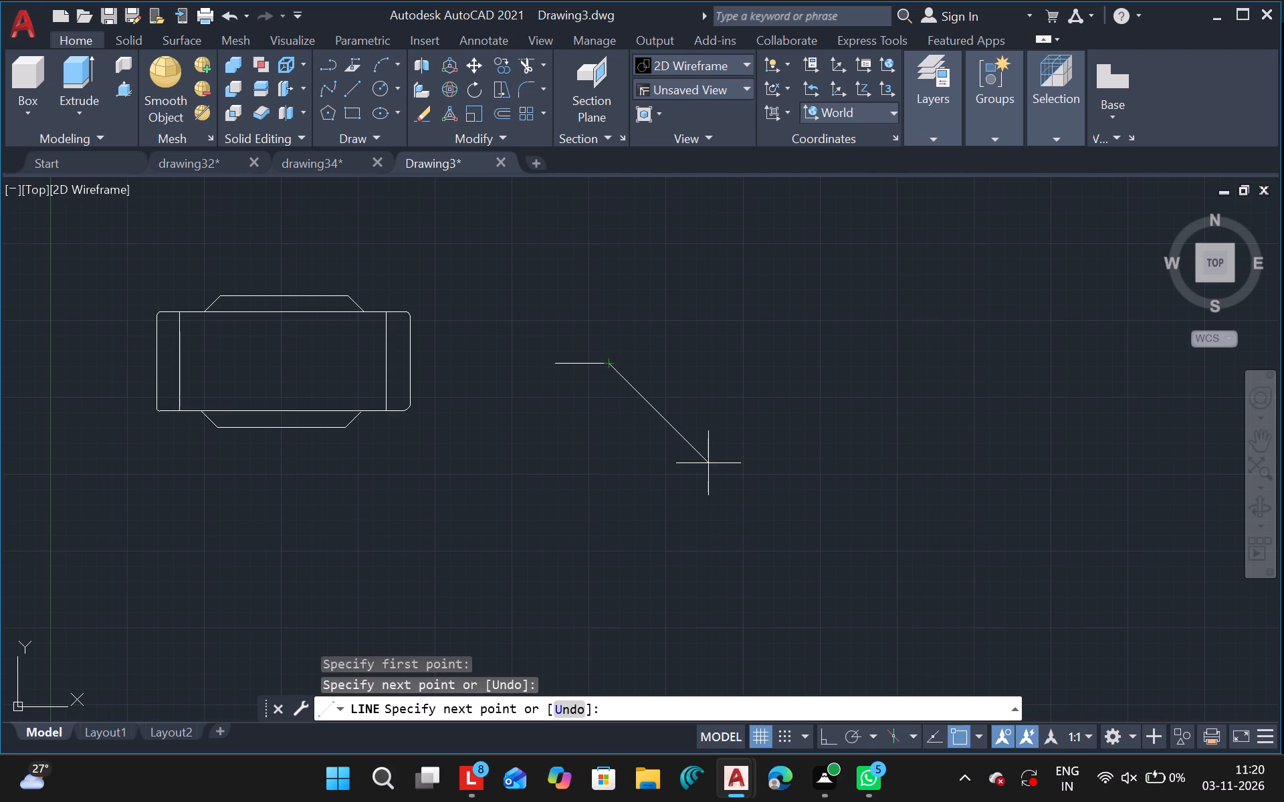
key(Escape)
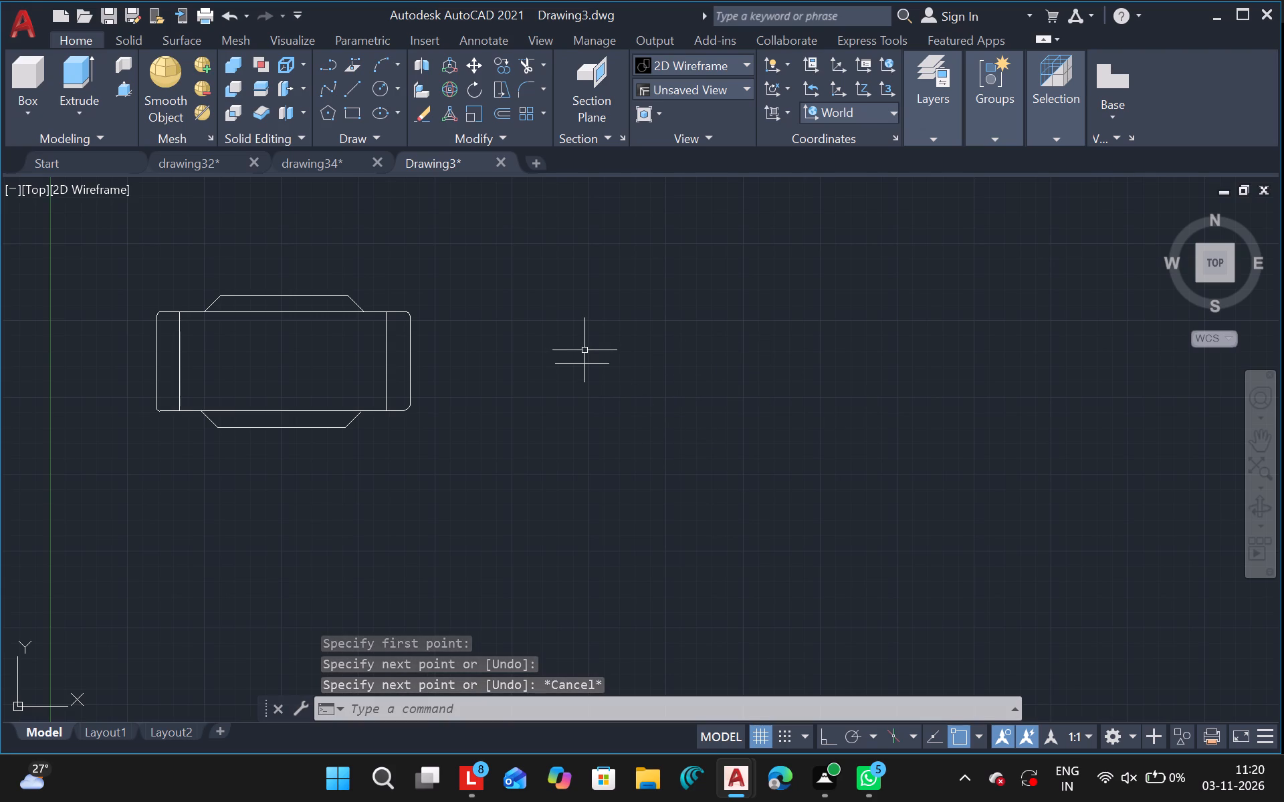
click(355, 93)
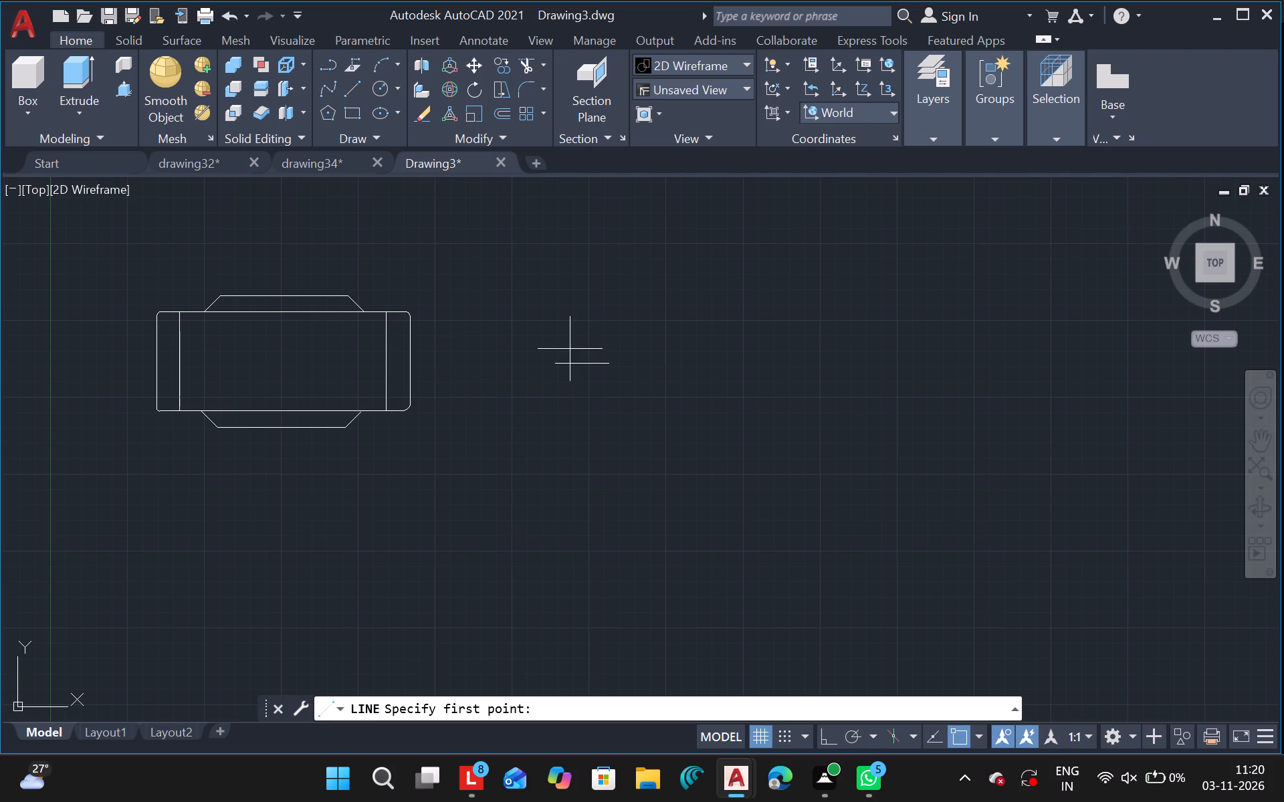
drag(552, 359, 552, 400)
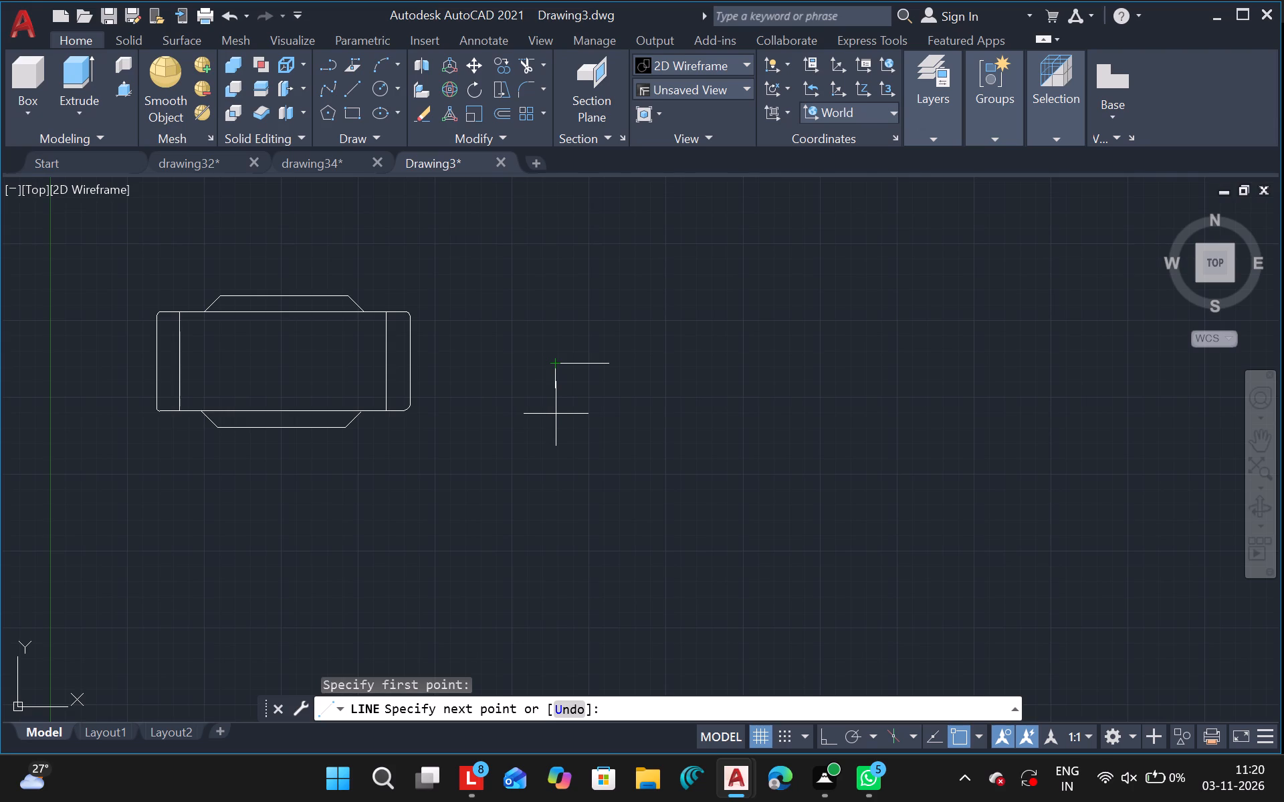
click(555, 438)
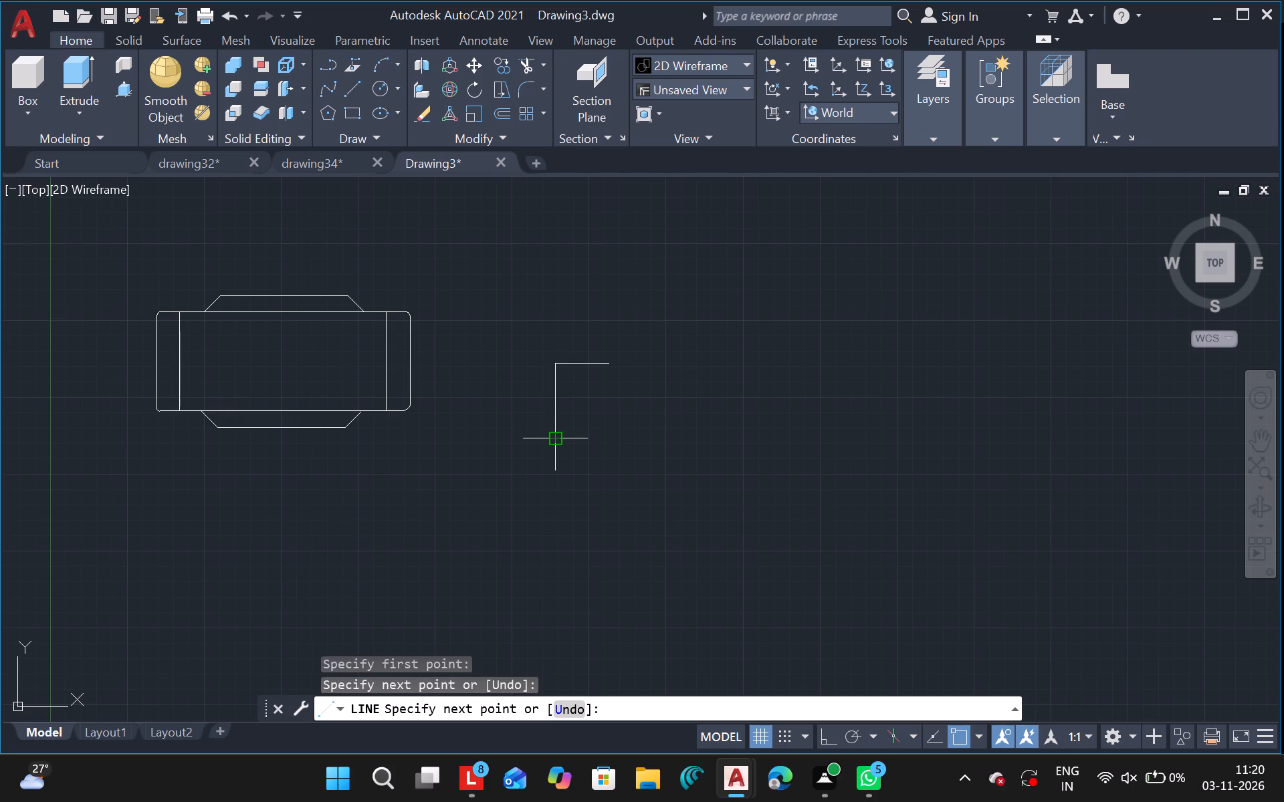
key(Escape)
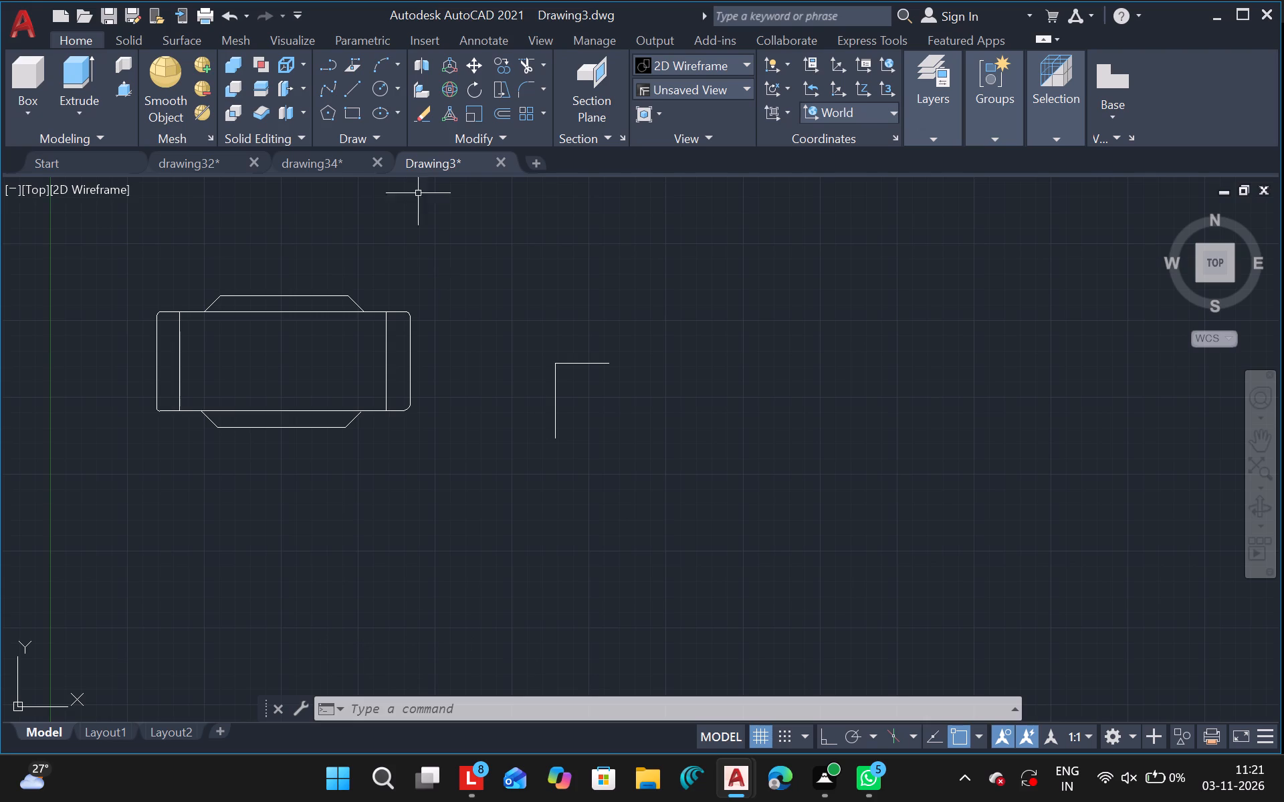
Draw a long horizontal line rightward from the upper part of the new vertical line, just below the short line.
click(361, 84)
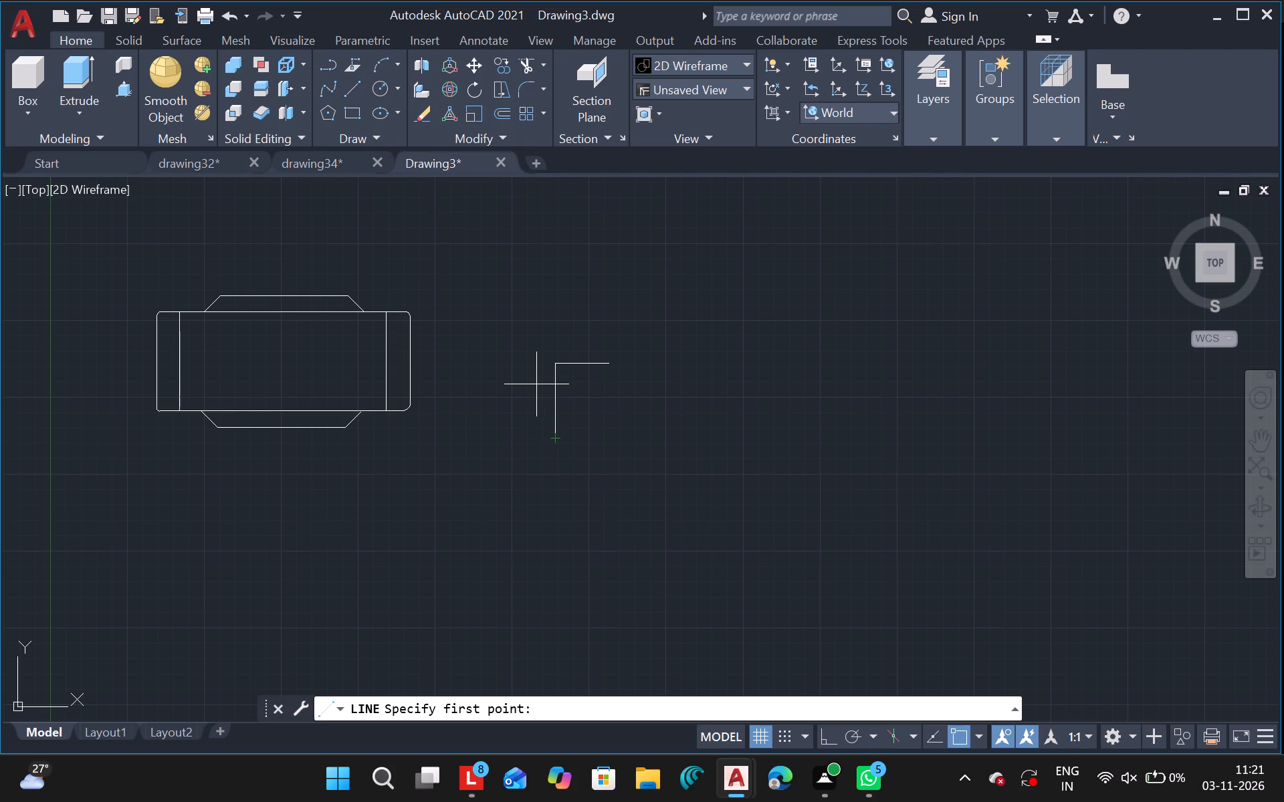
drag(547, 382, 640, 388)
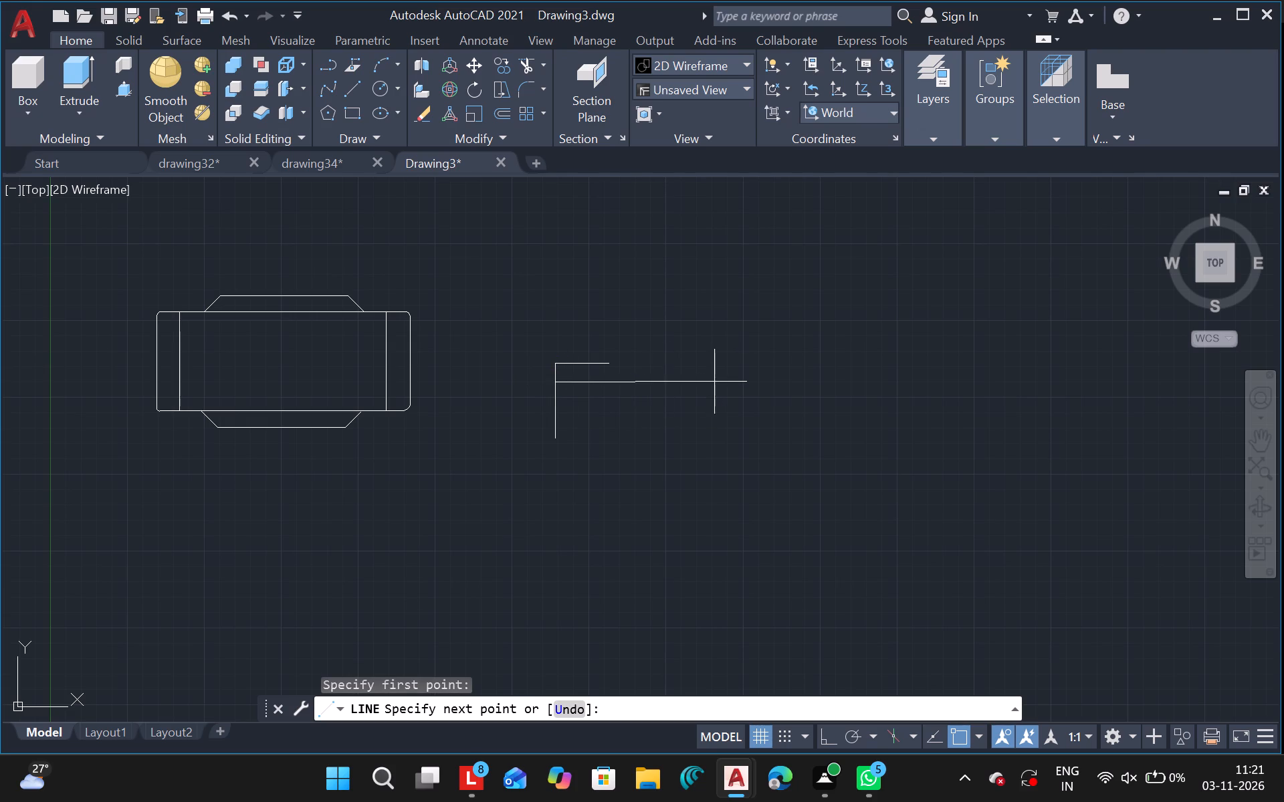
click(764, 382)
key(Escape)
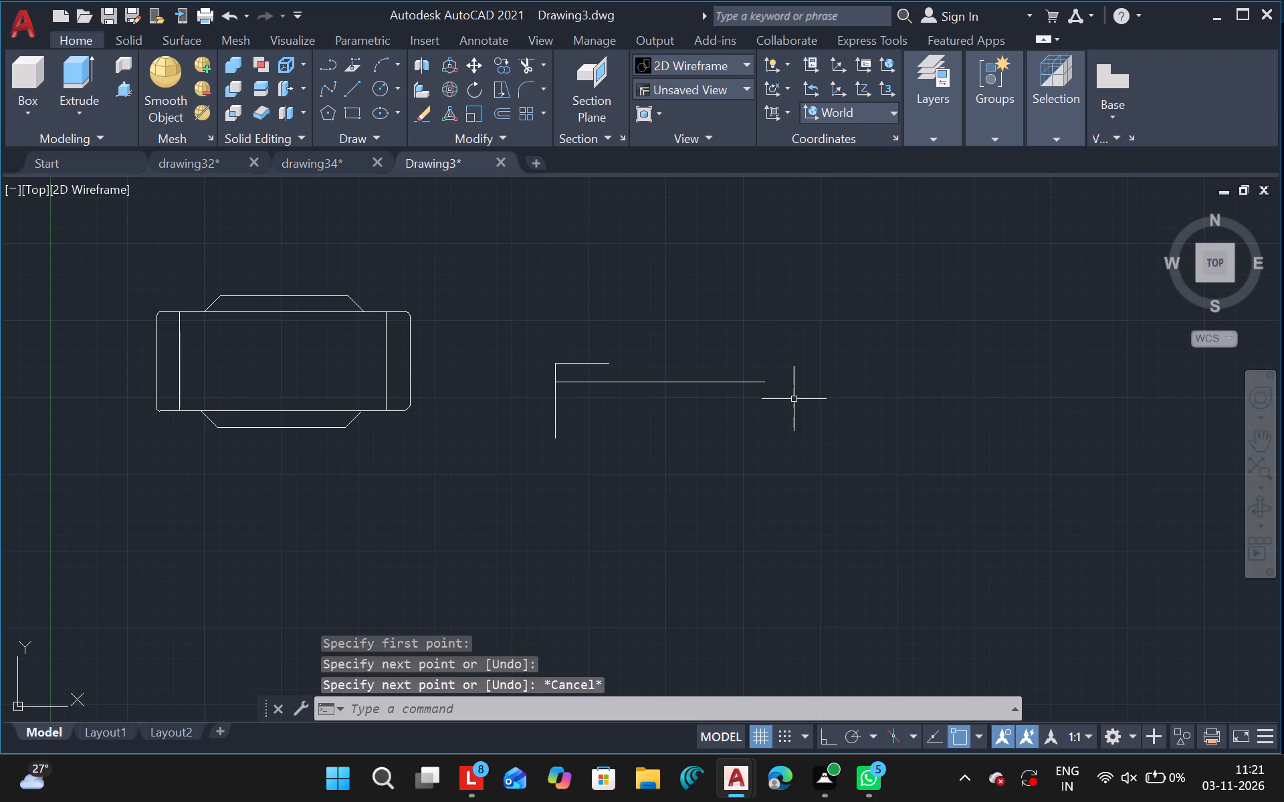
Trim the part of the vertical line that extends below the long horizontal line.
text(tr)
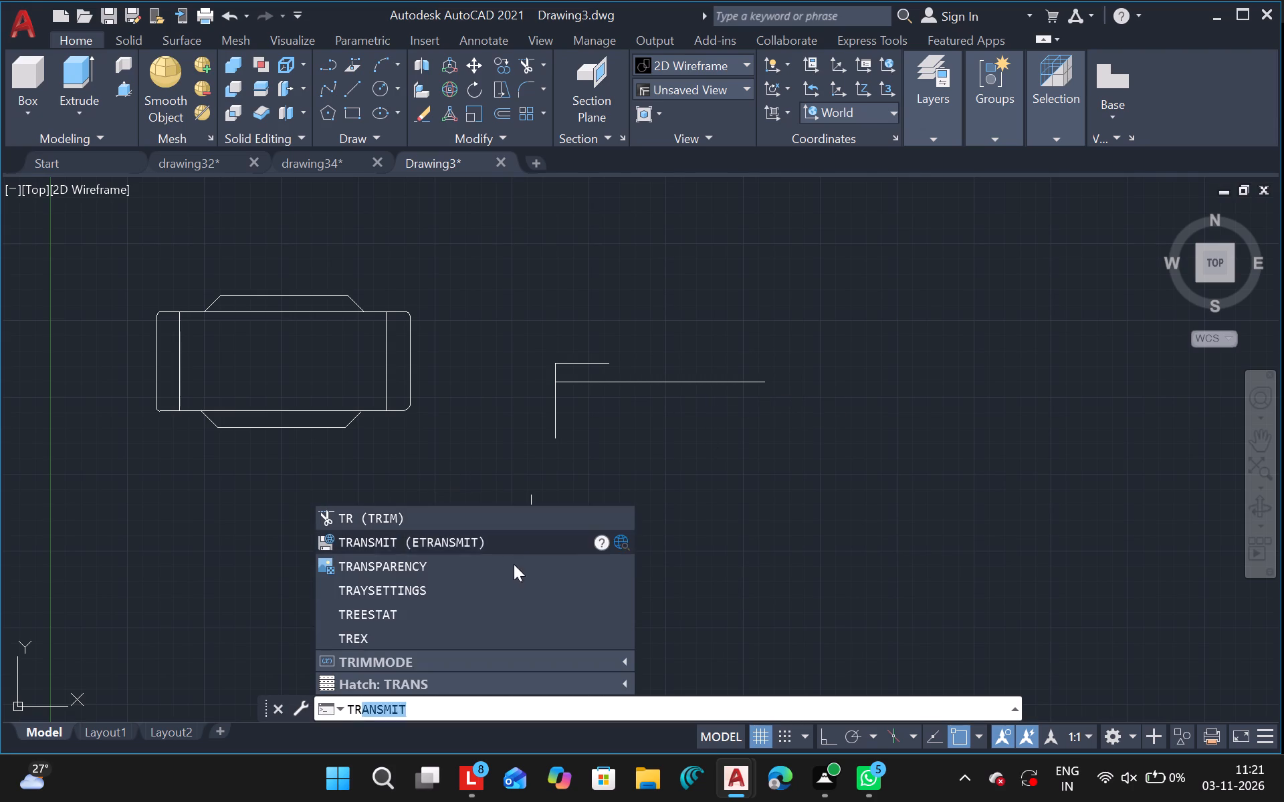
click(411, 513)
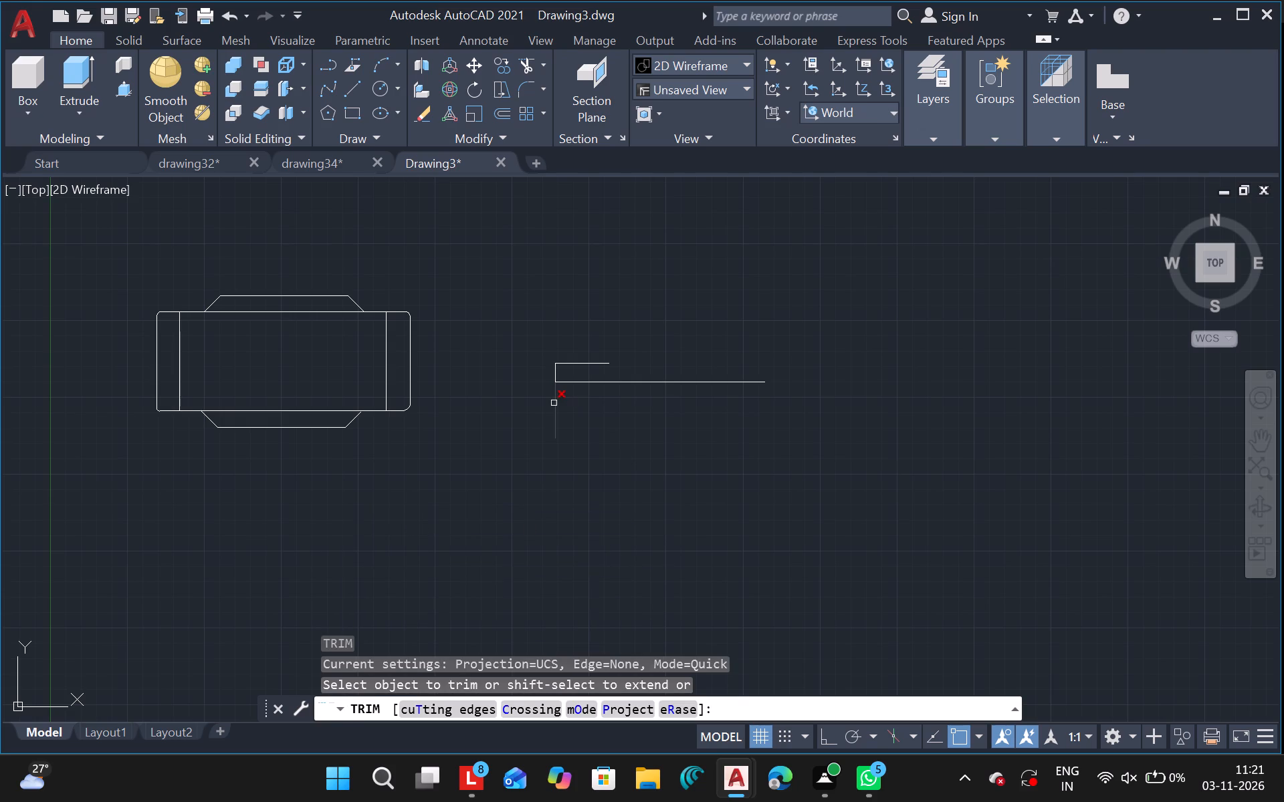
click(554, 403)
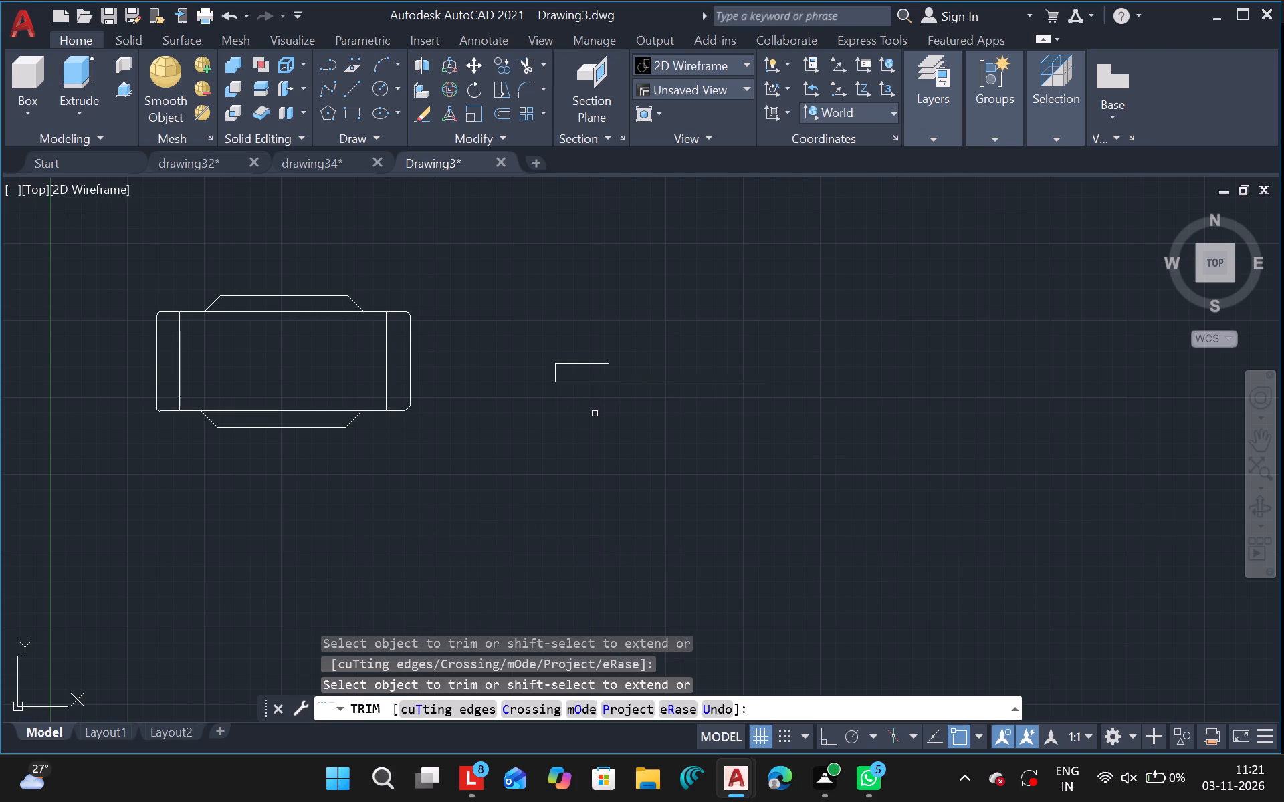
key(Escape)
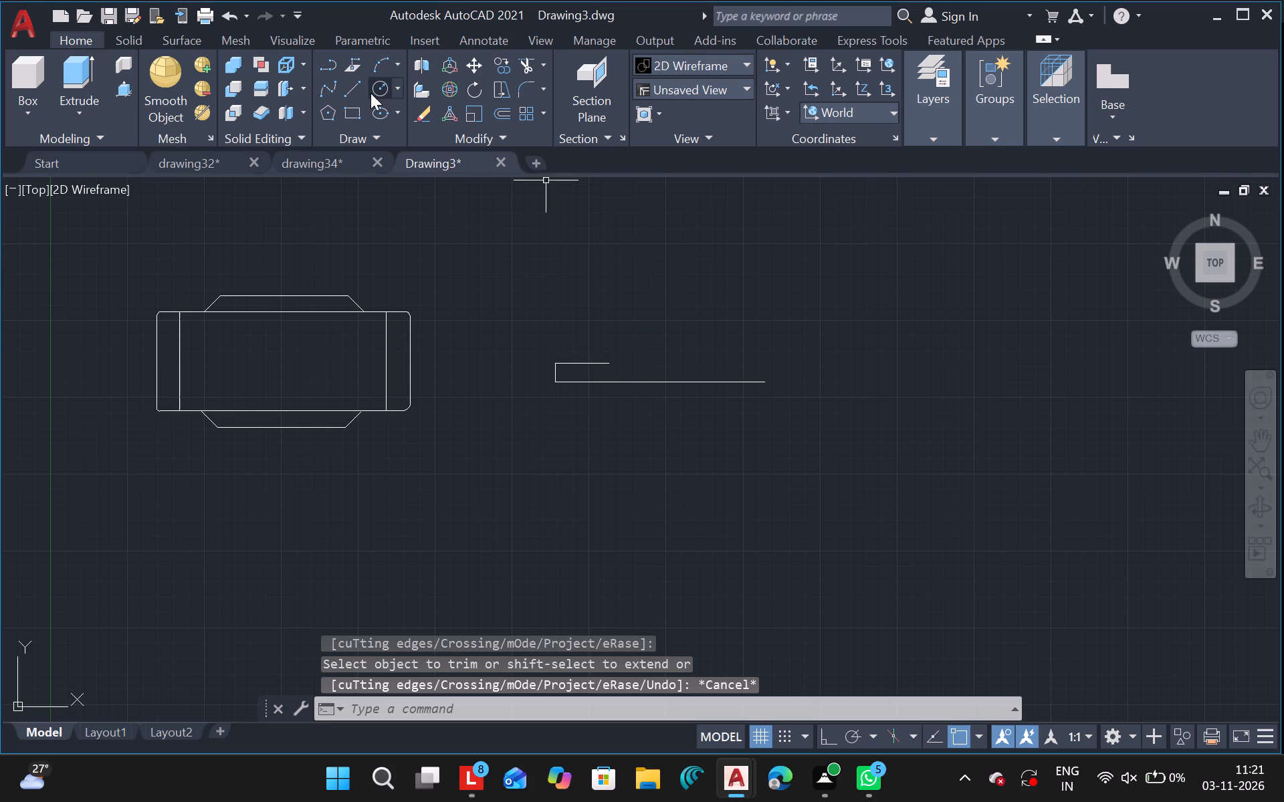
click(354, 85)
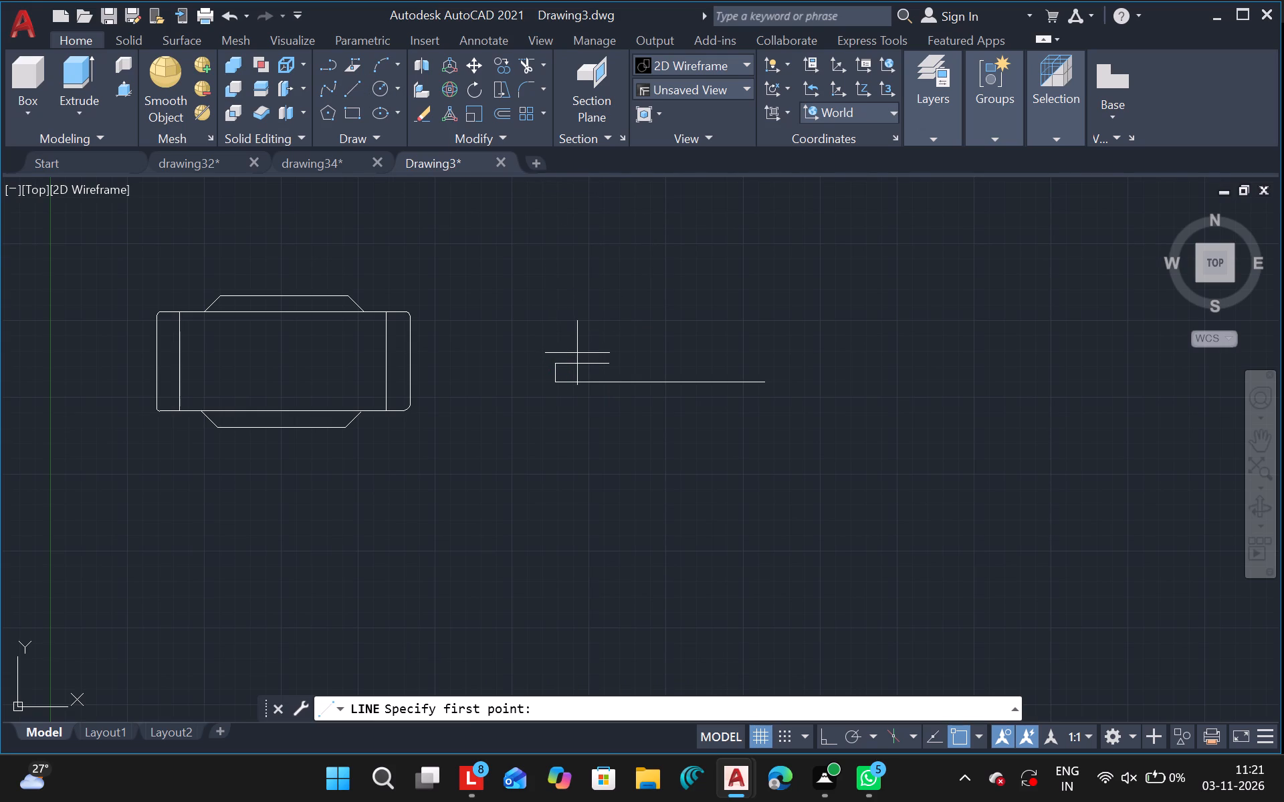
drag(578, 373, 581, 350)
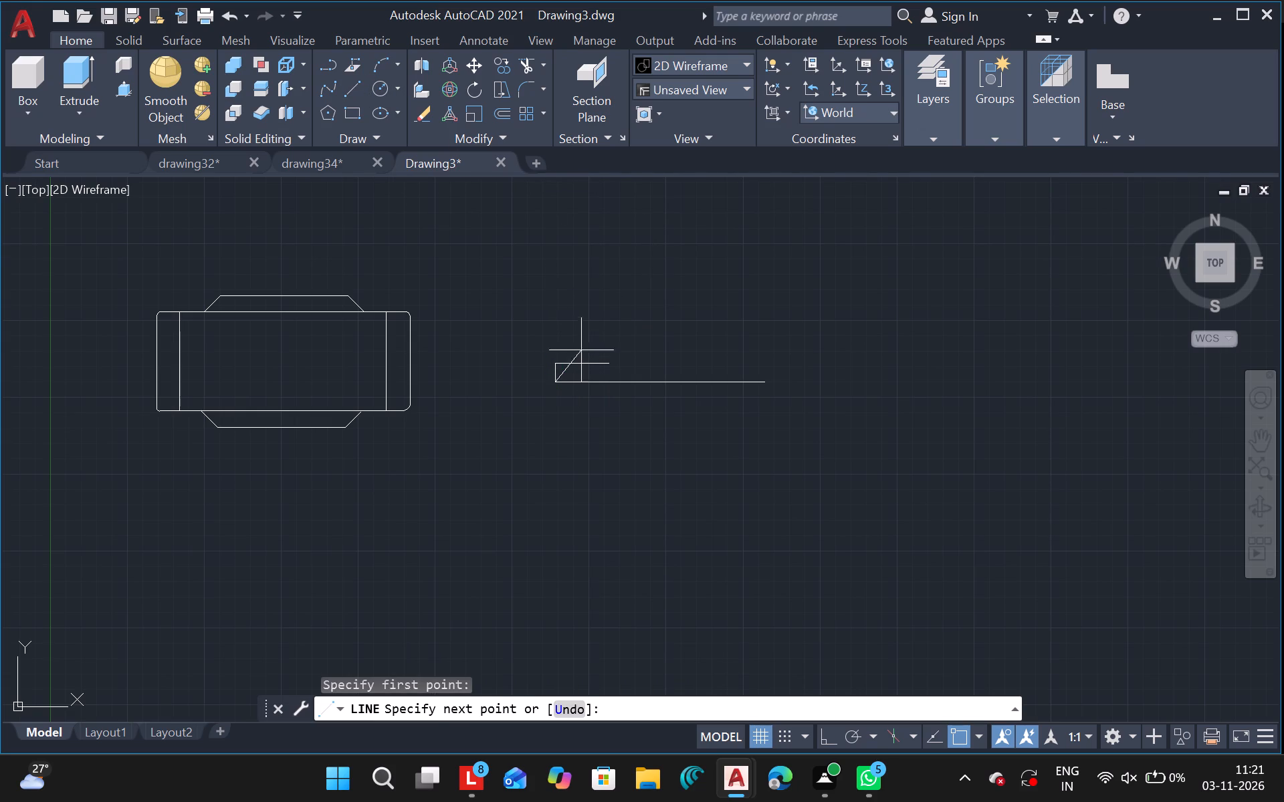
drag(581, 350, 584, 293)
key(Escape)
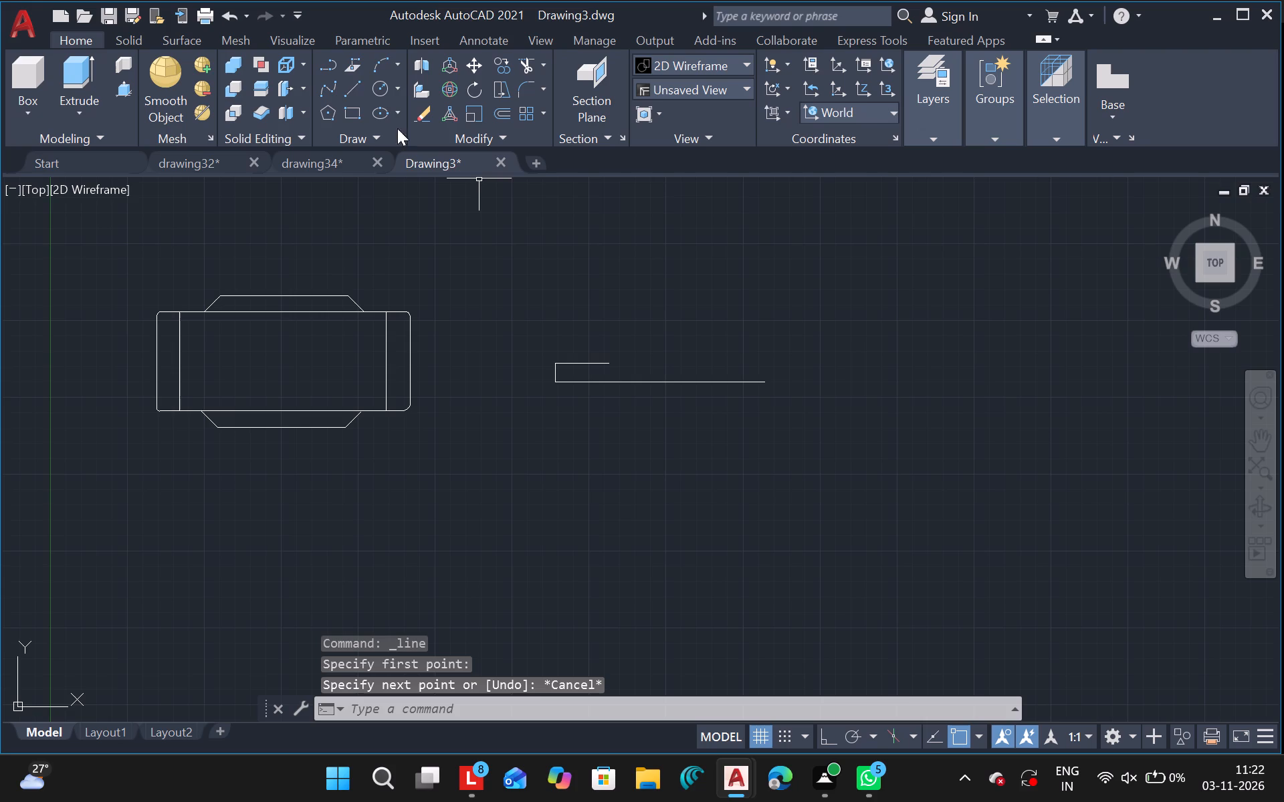
Draw a short vertical line crossing both the short and the long horizontal lines near their left ends.
click(354, 84)
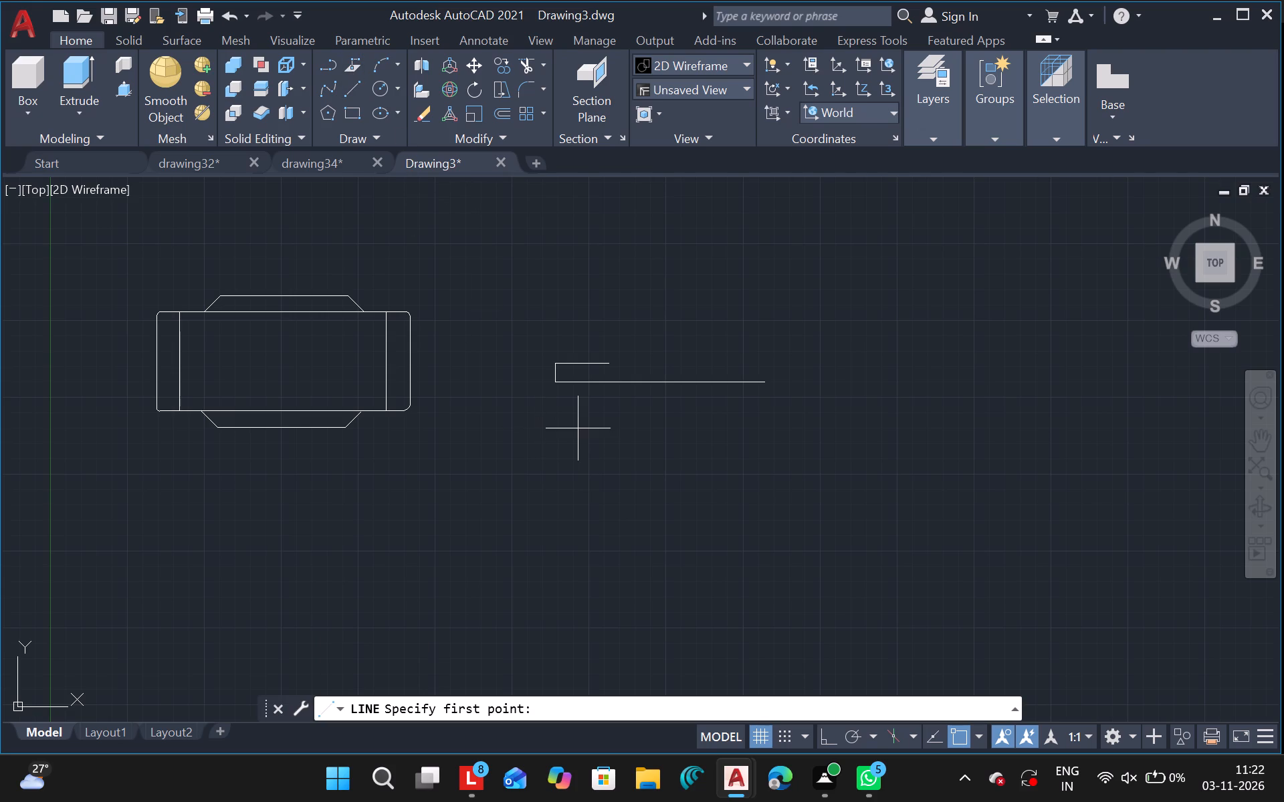
drag(581, 415, 581, 331)
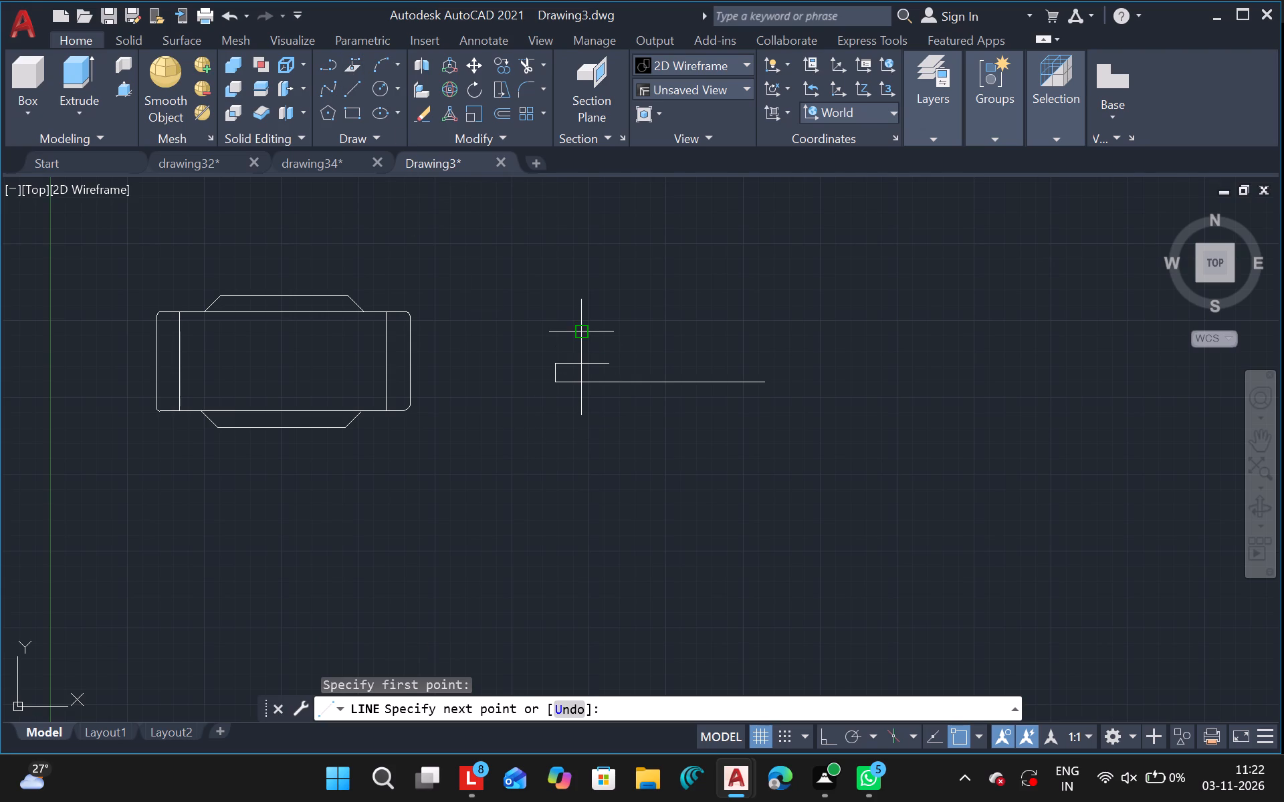
click(581, 331)
key(Escape)
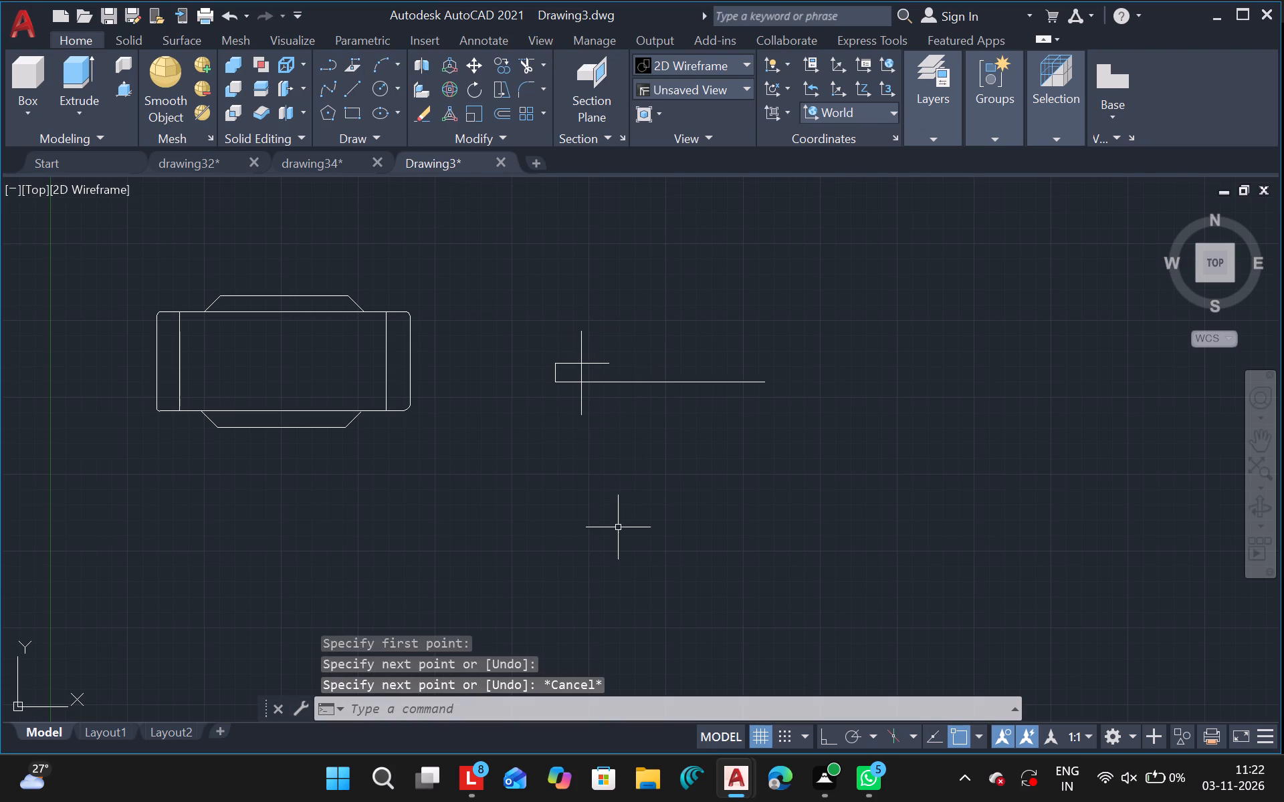
Trim the short horizontal line beyond the new vertical, and the vertical's parts between and below the two horizontal lines.
text(tr)
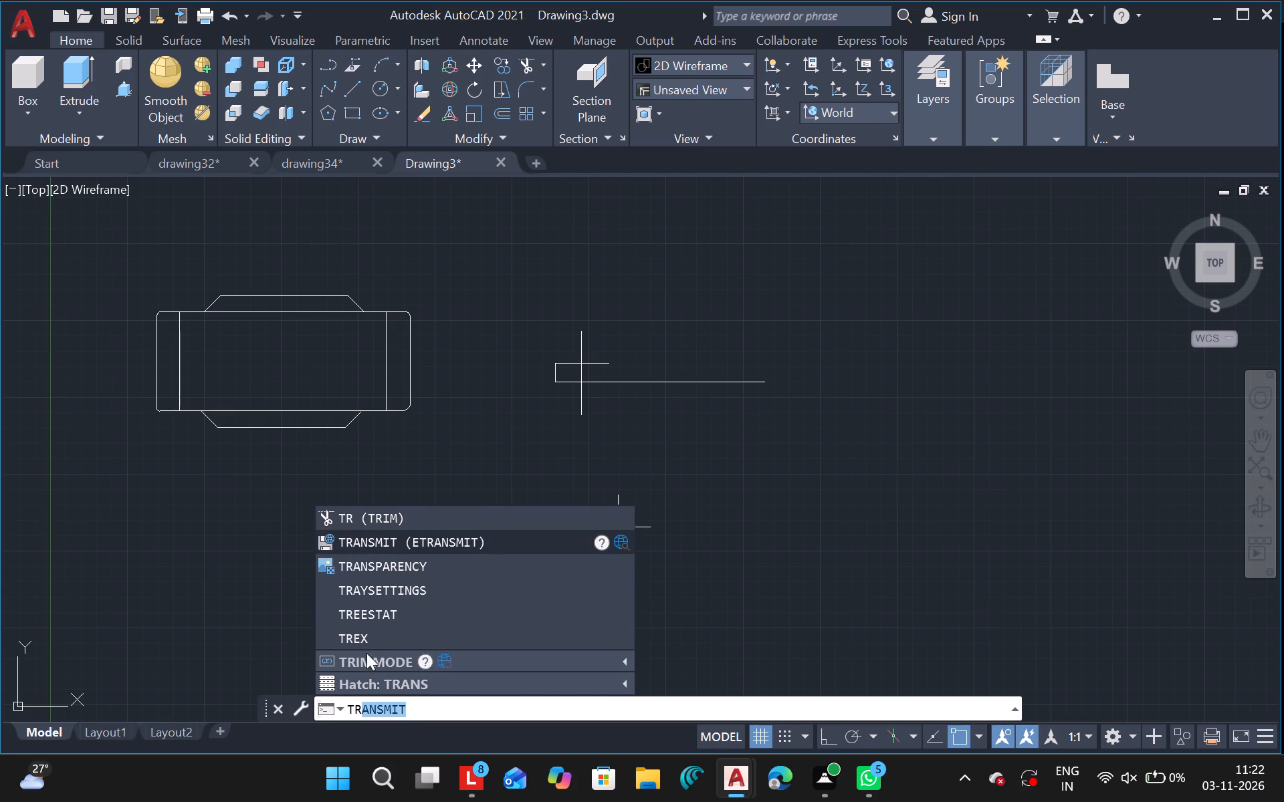
click(395, 519)
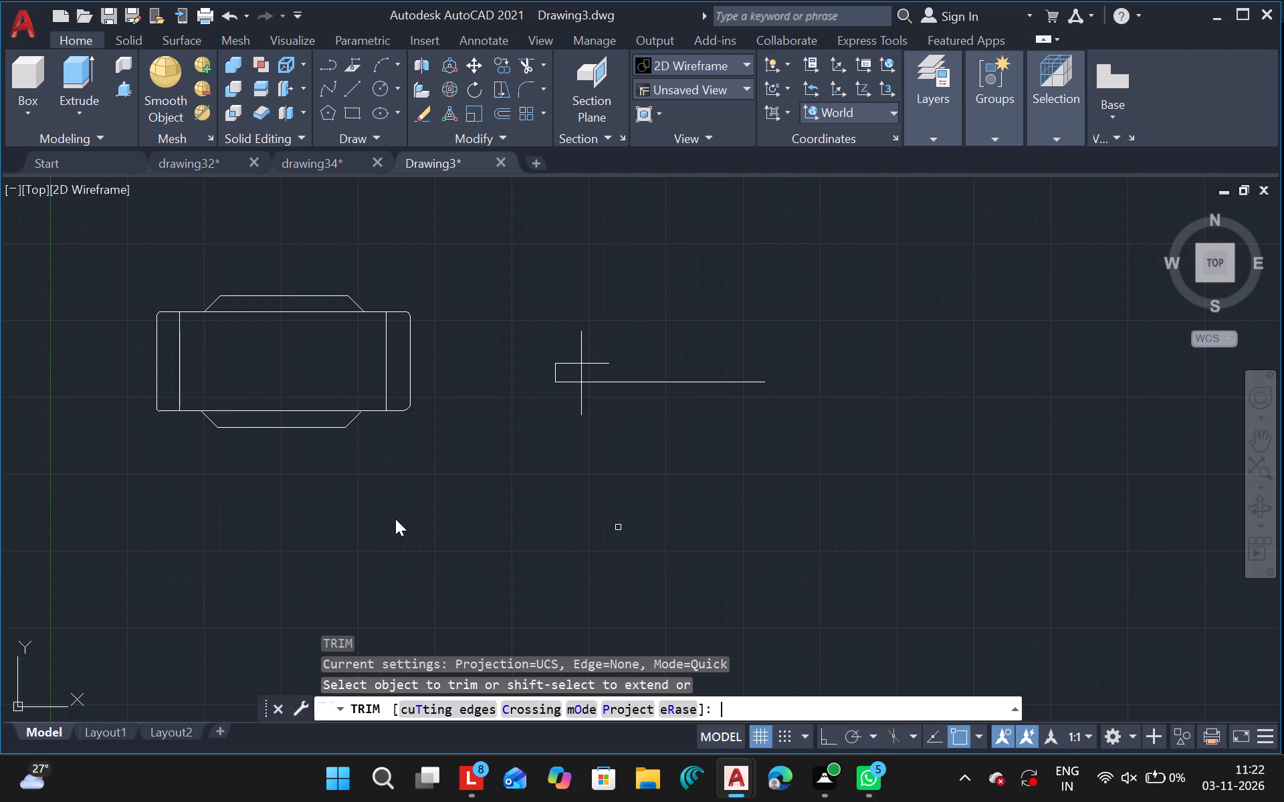
click(603, 364)
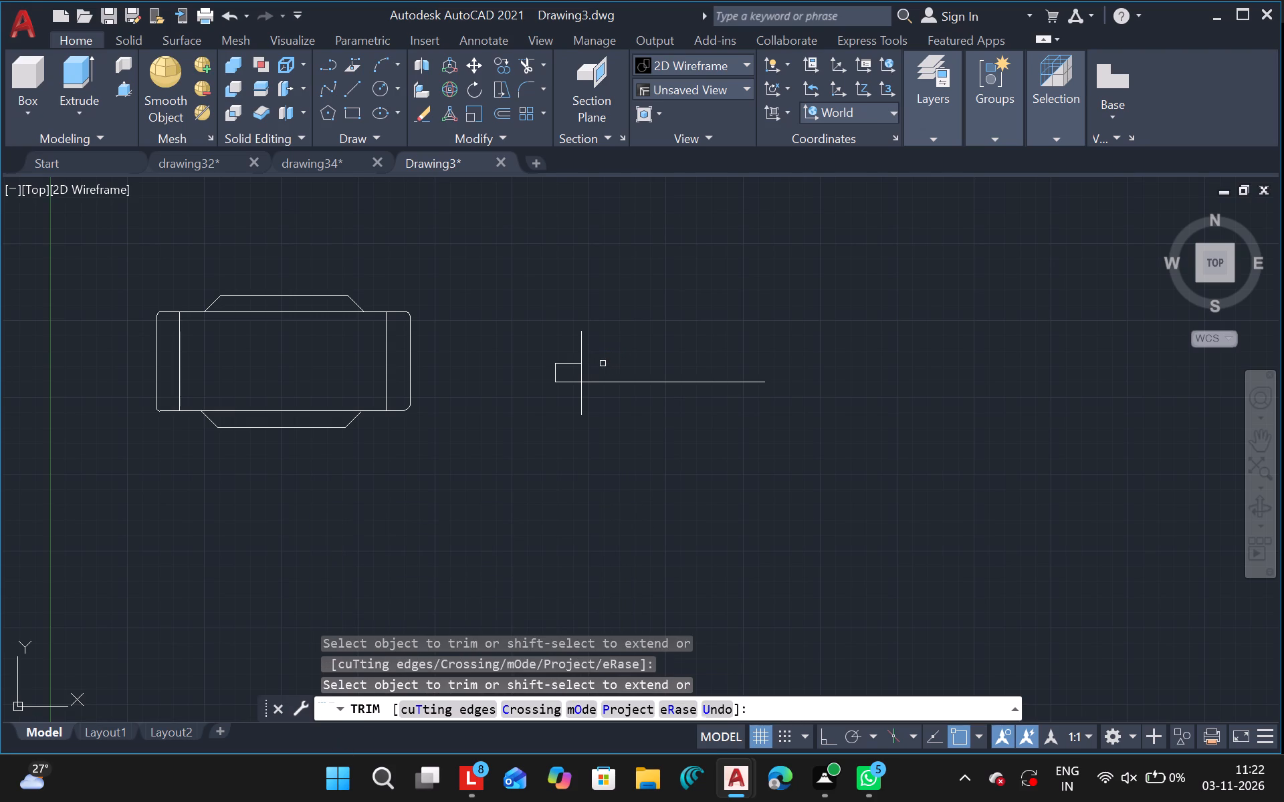
click(584, 399)
drag(582, 372, 649, 333)
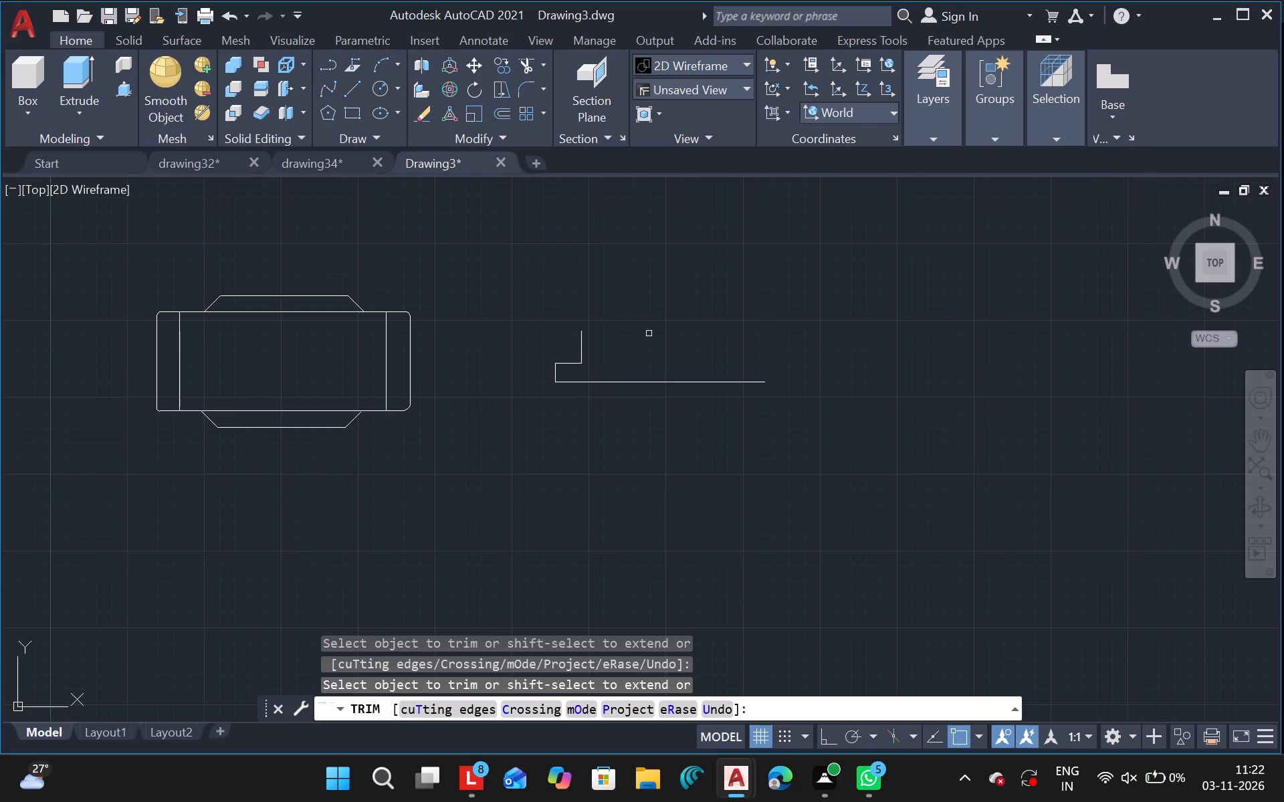
drag(649, 333, 627, 307)
key(Escape)
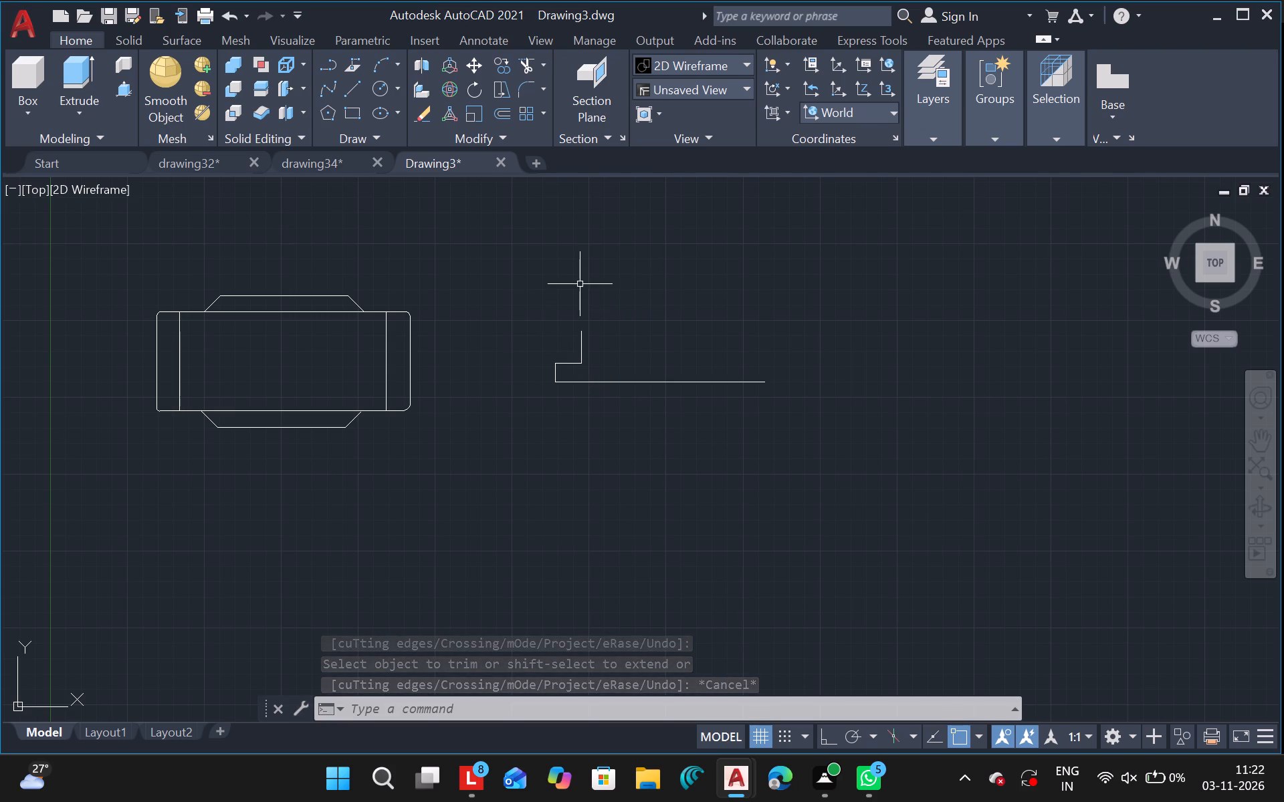
Draw connected lines from the short vertical's top: up about 415, right about 519, and down to the short horizontal line's level.
click(354, 85)
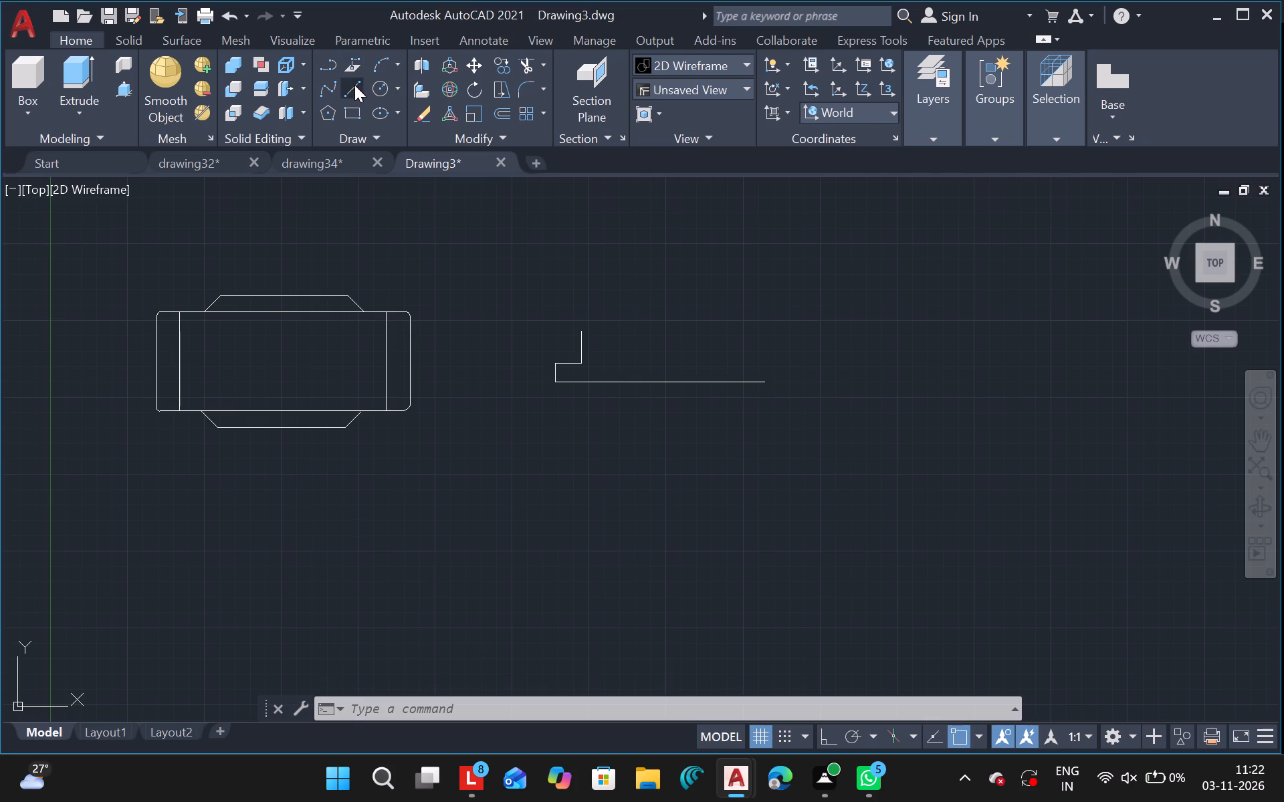
drag(580, 329, 578, 218)
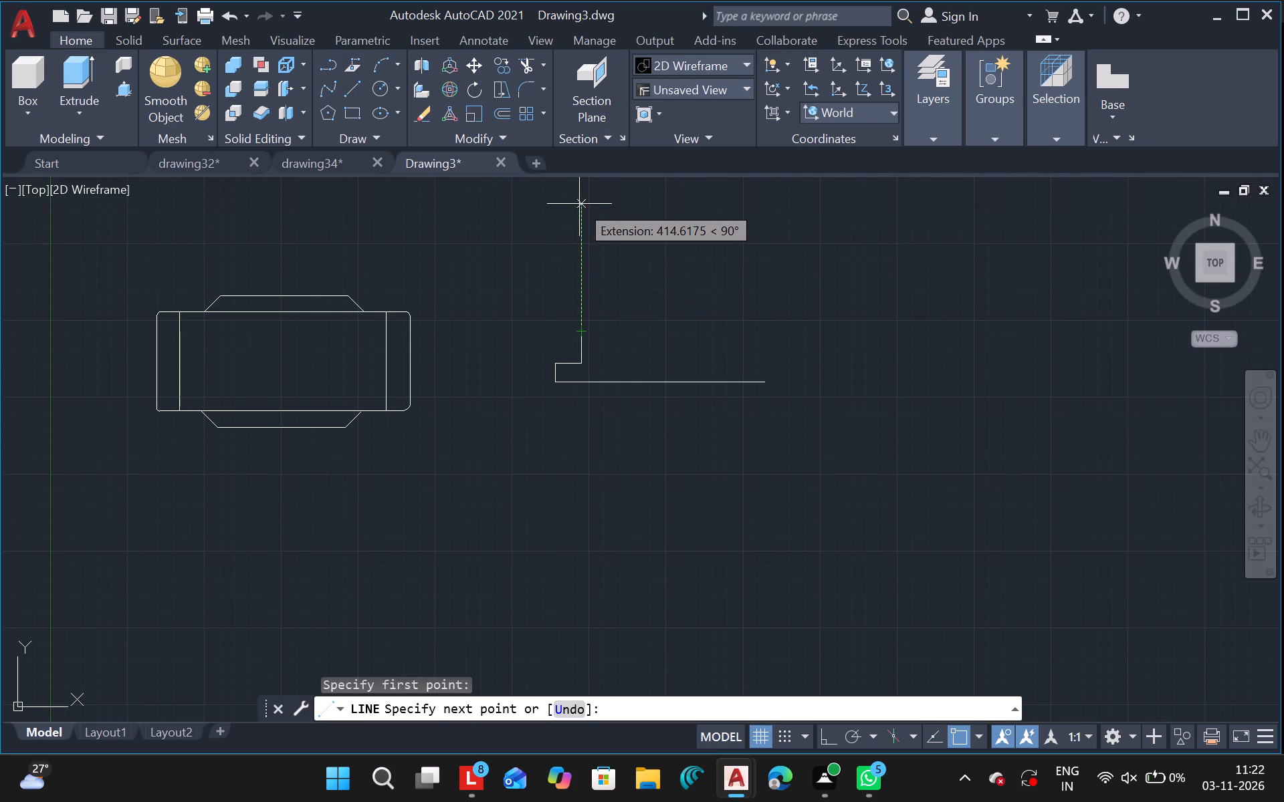
drag(581, 202, 665, 209)
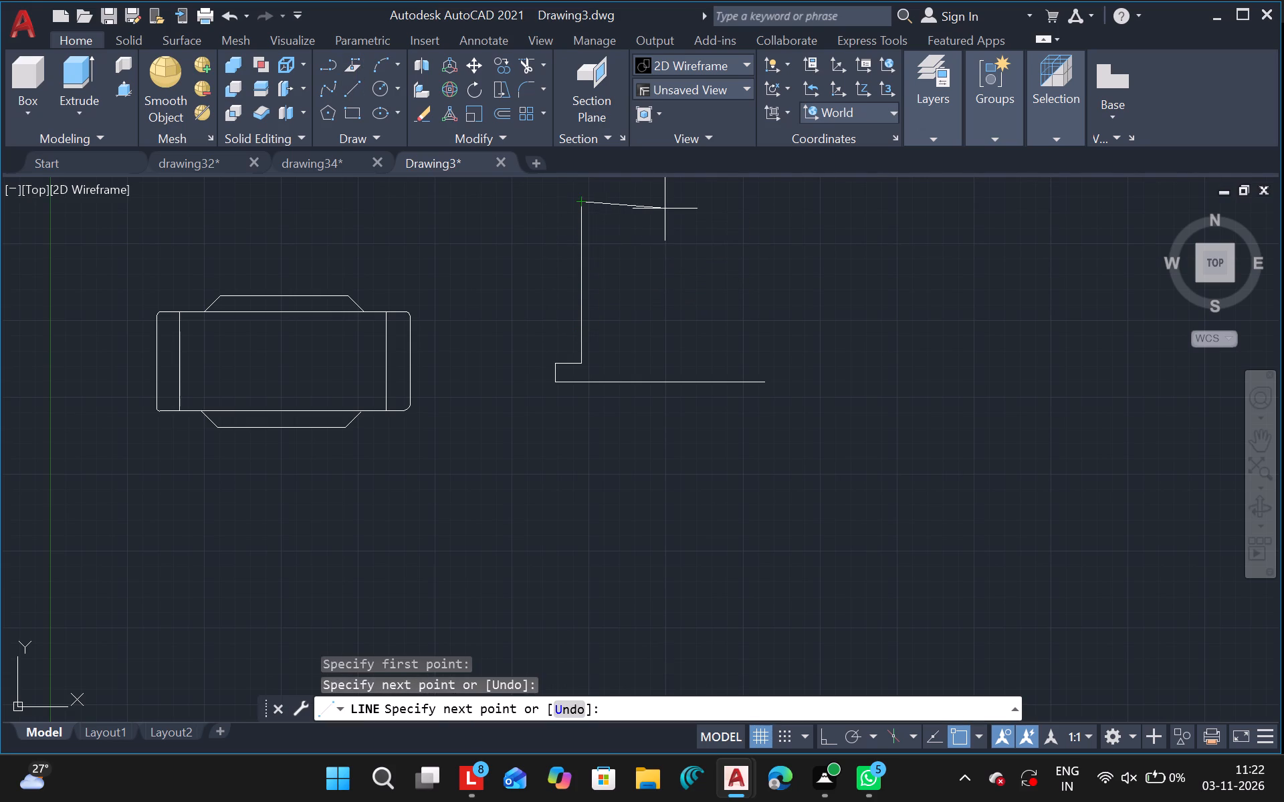
click(741, 202)
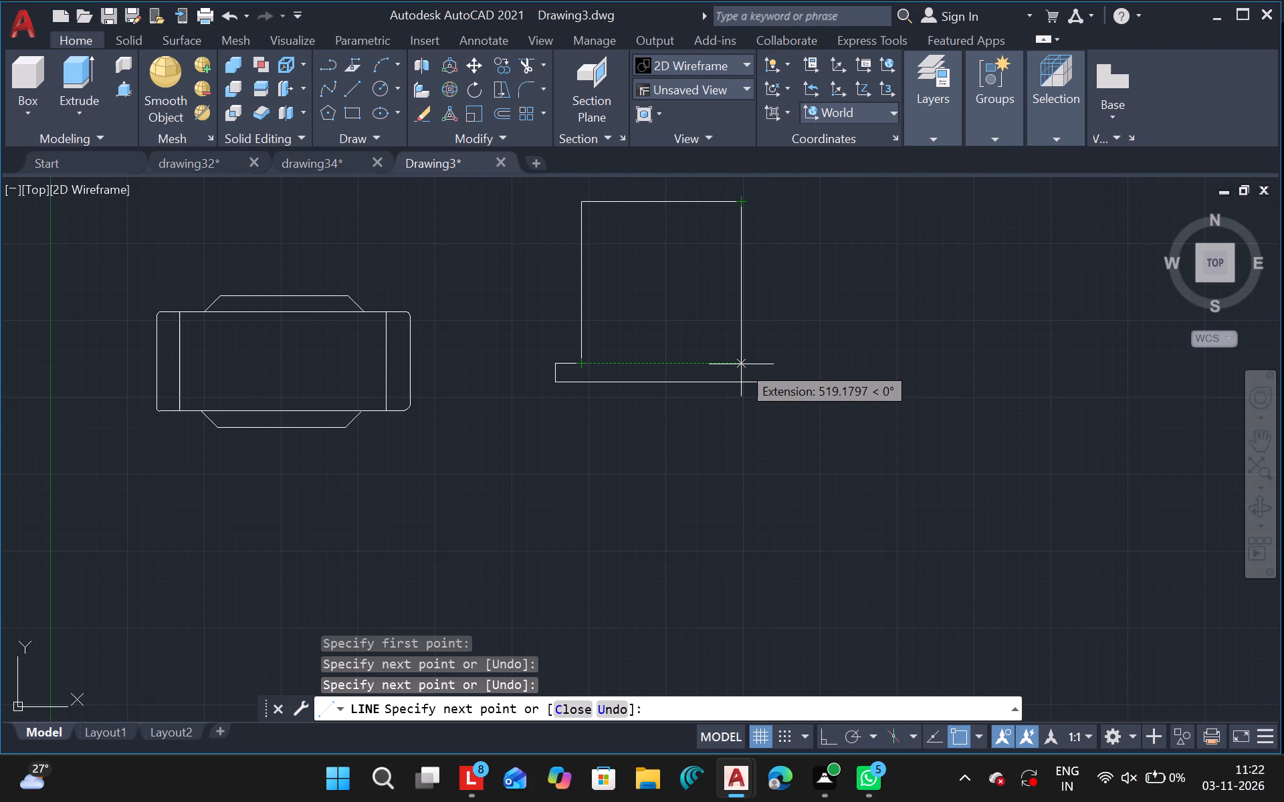
click(741, 364)
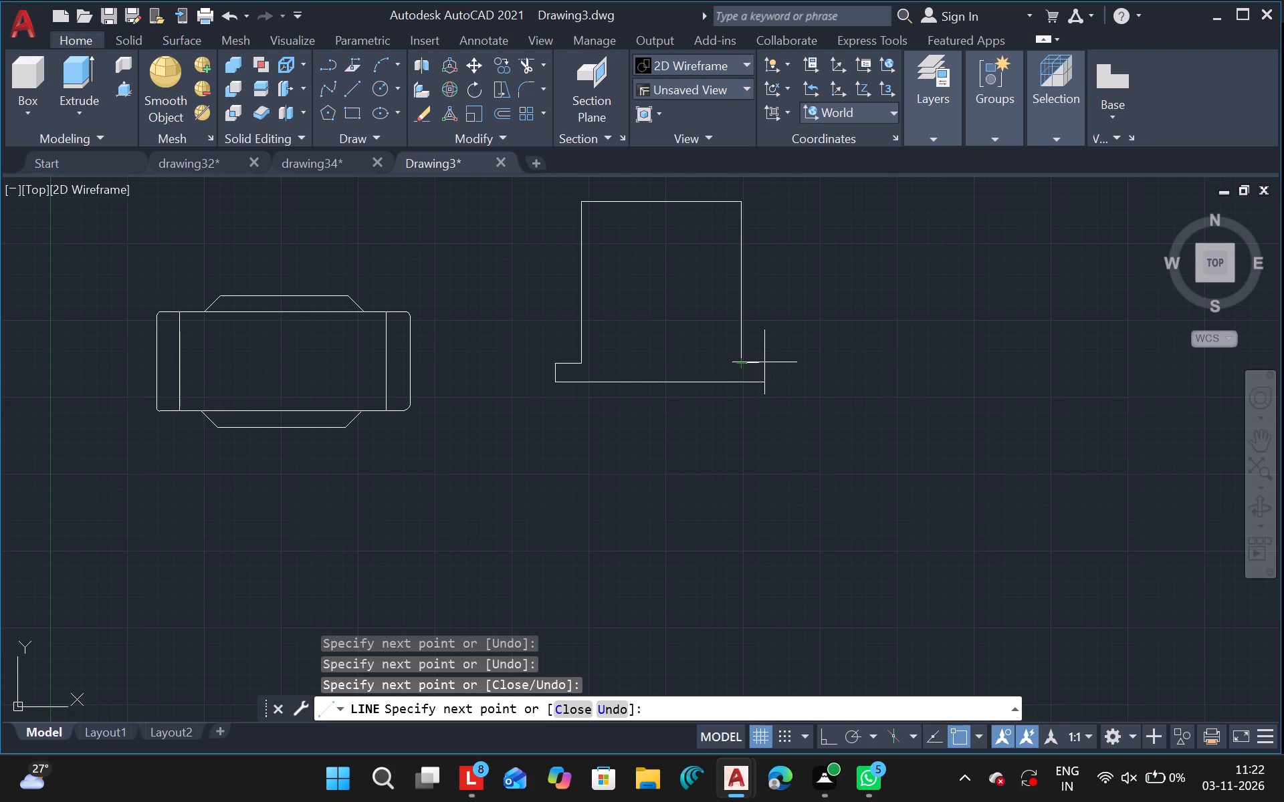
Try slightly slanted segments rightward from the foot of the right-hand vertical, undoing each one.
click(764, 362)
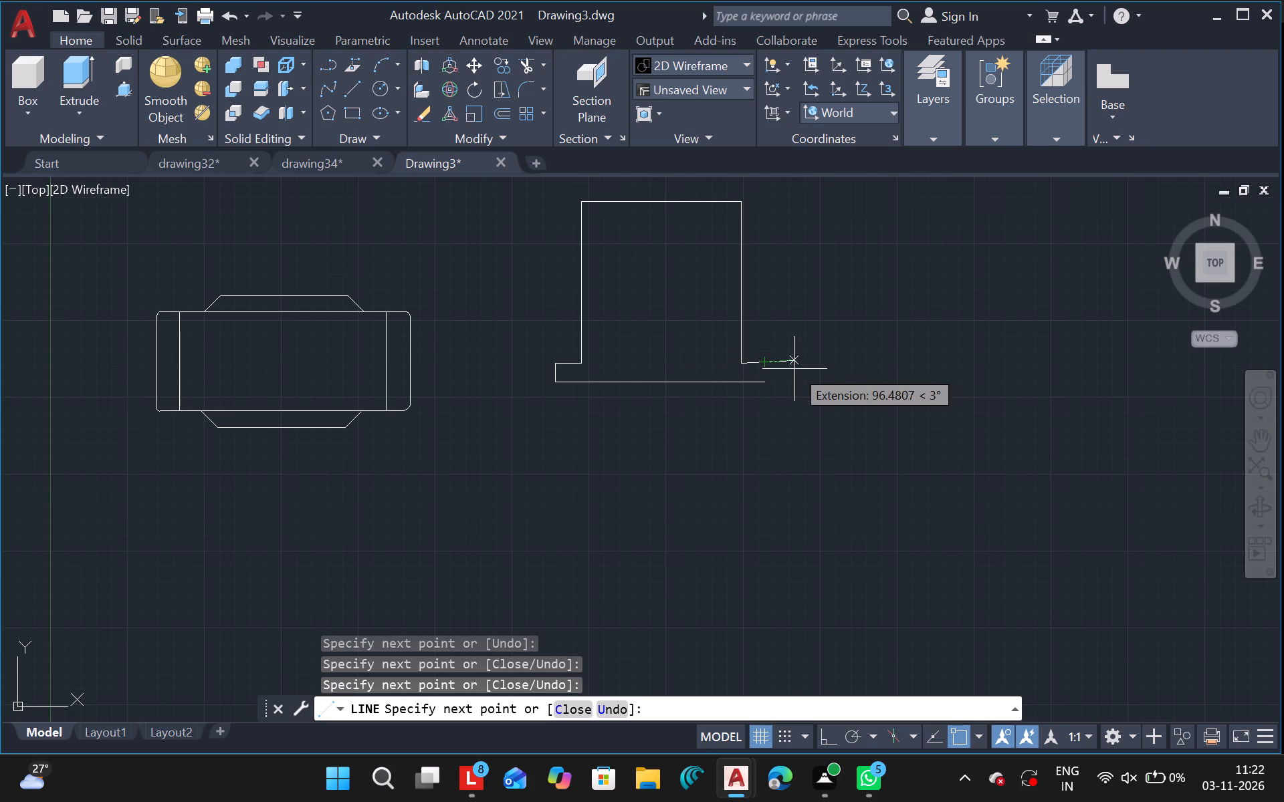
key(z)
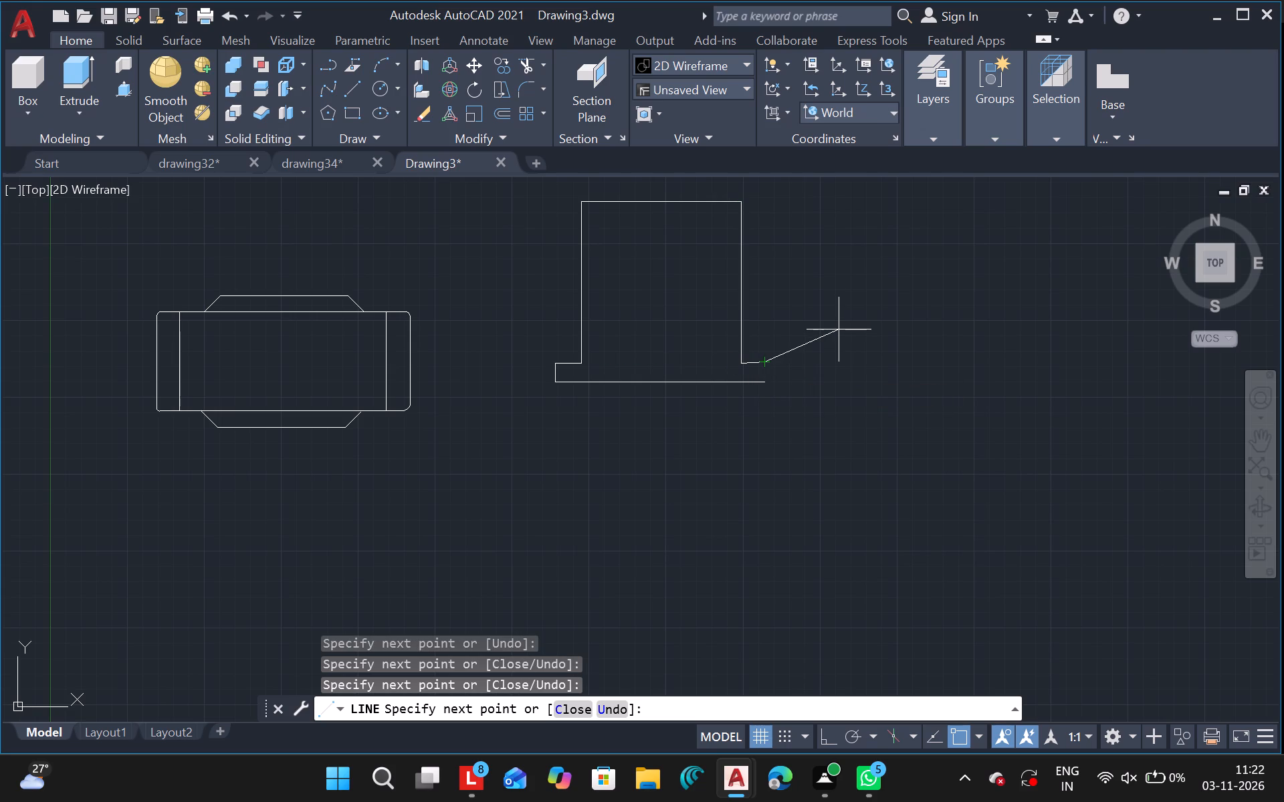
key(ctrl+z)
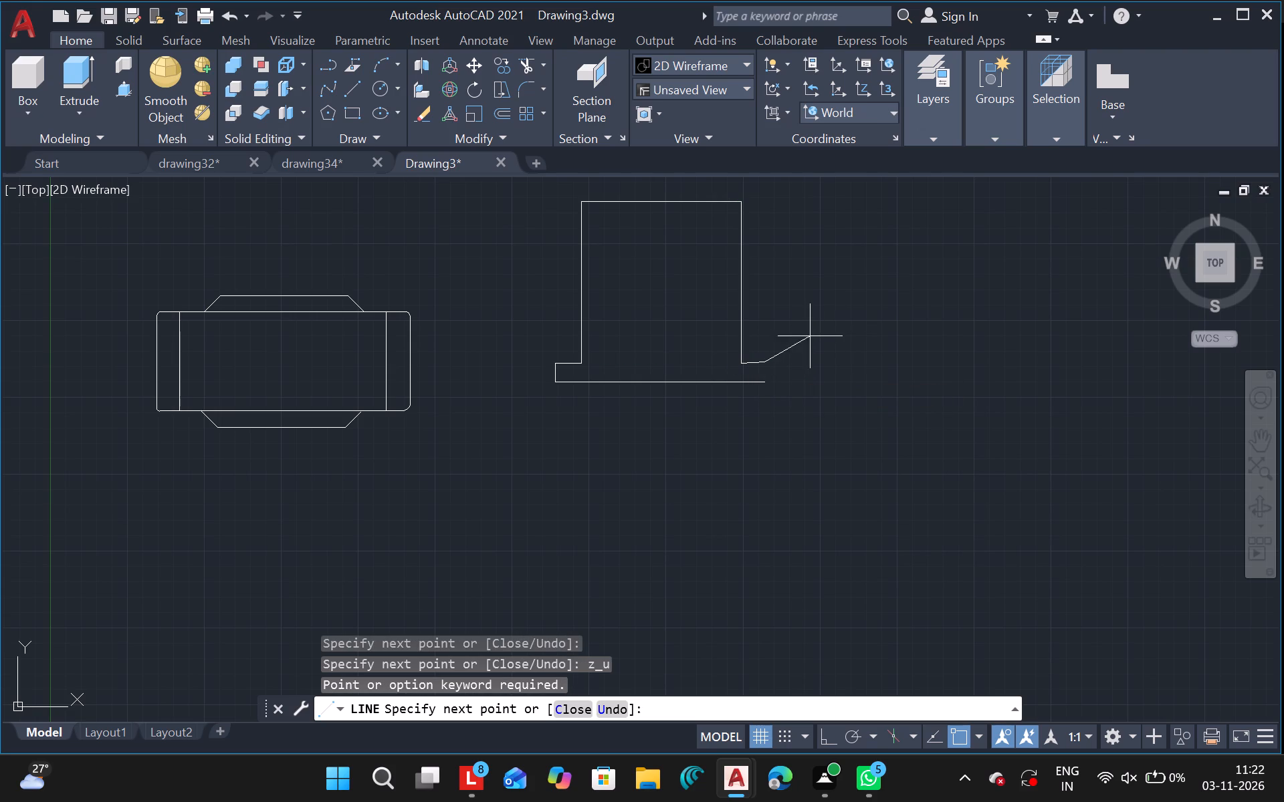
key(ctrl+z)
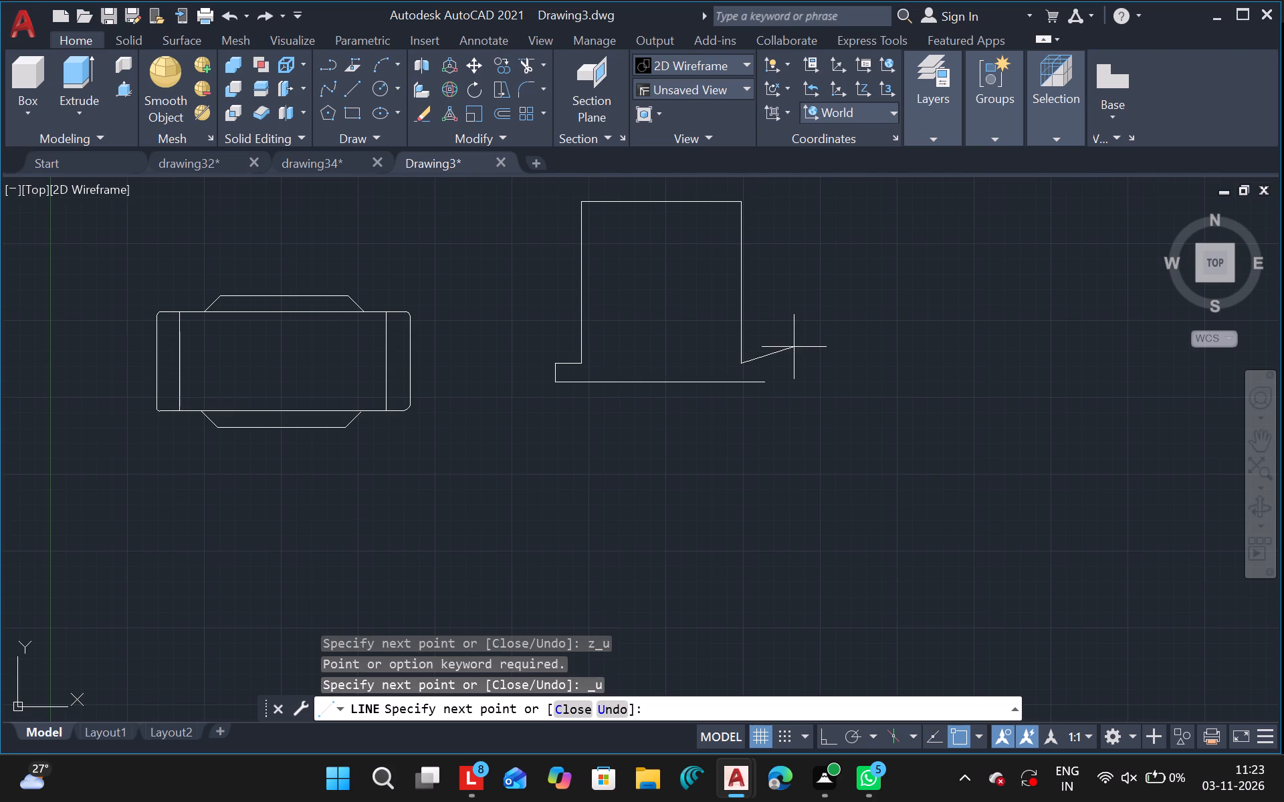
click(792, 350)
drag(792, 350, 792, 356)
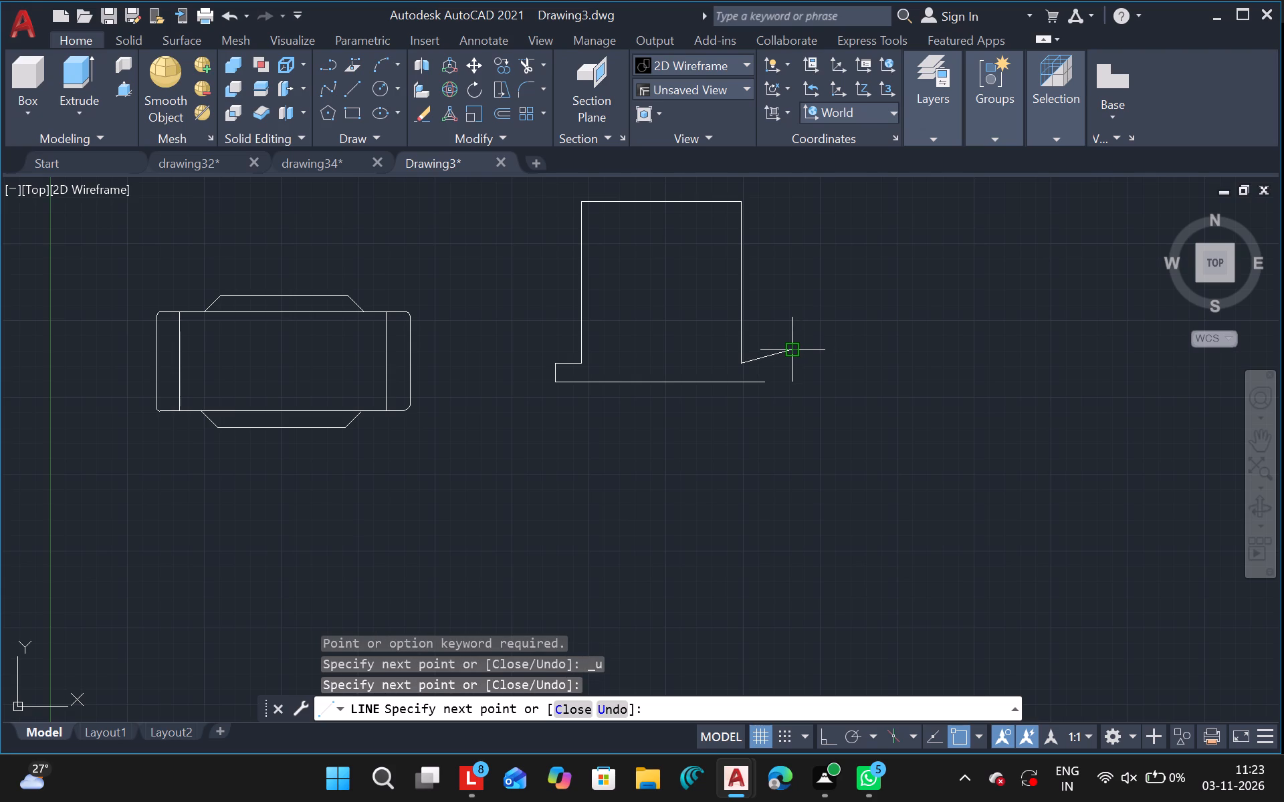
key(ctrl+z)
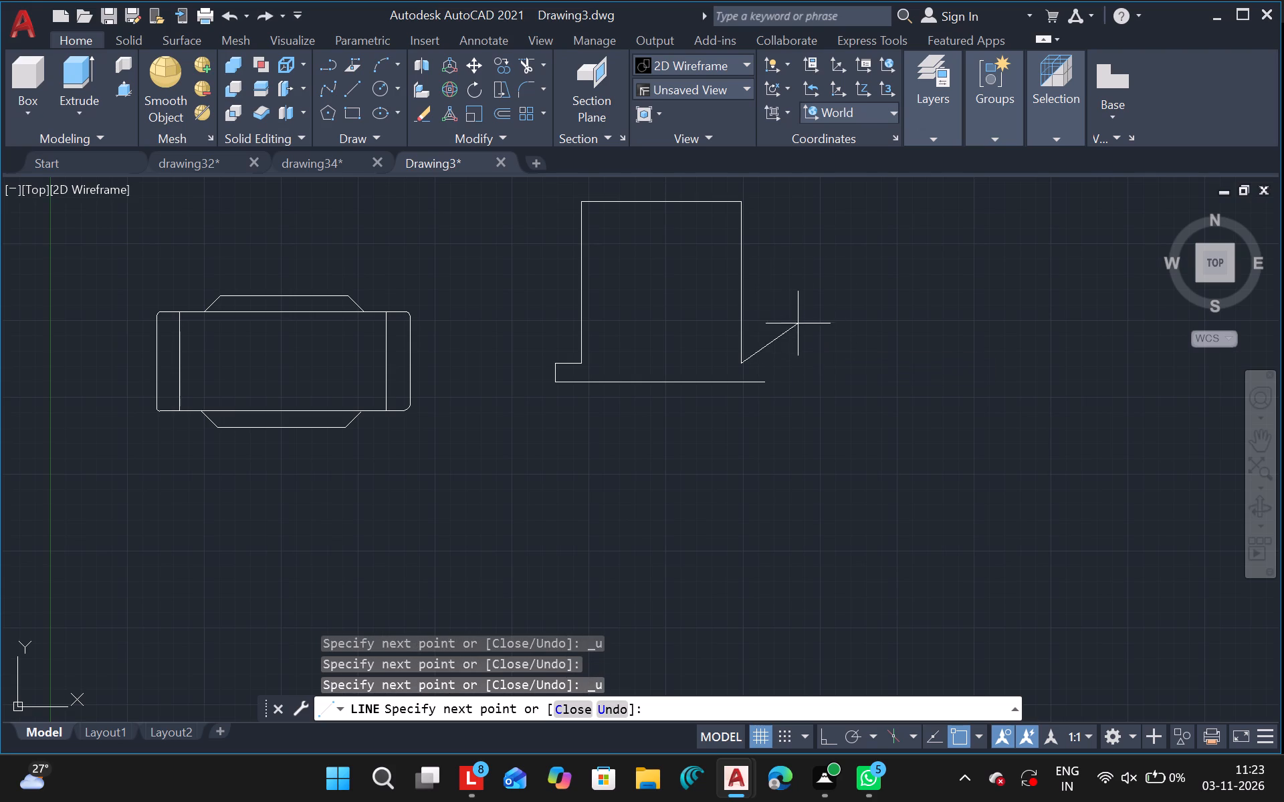
Draw a horizontal segment rightward from the foot of the right-hand vertical, extending past the end of the long base line.
click(792, 364)
key(Escape)
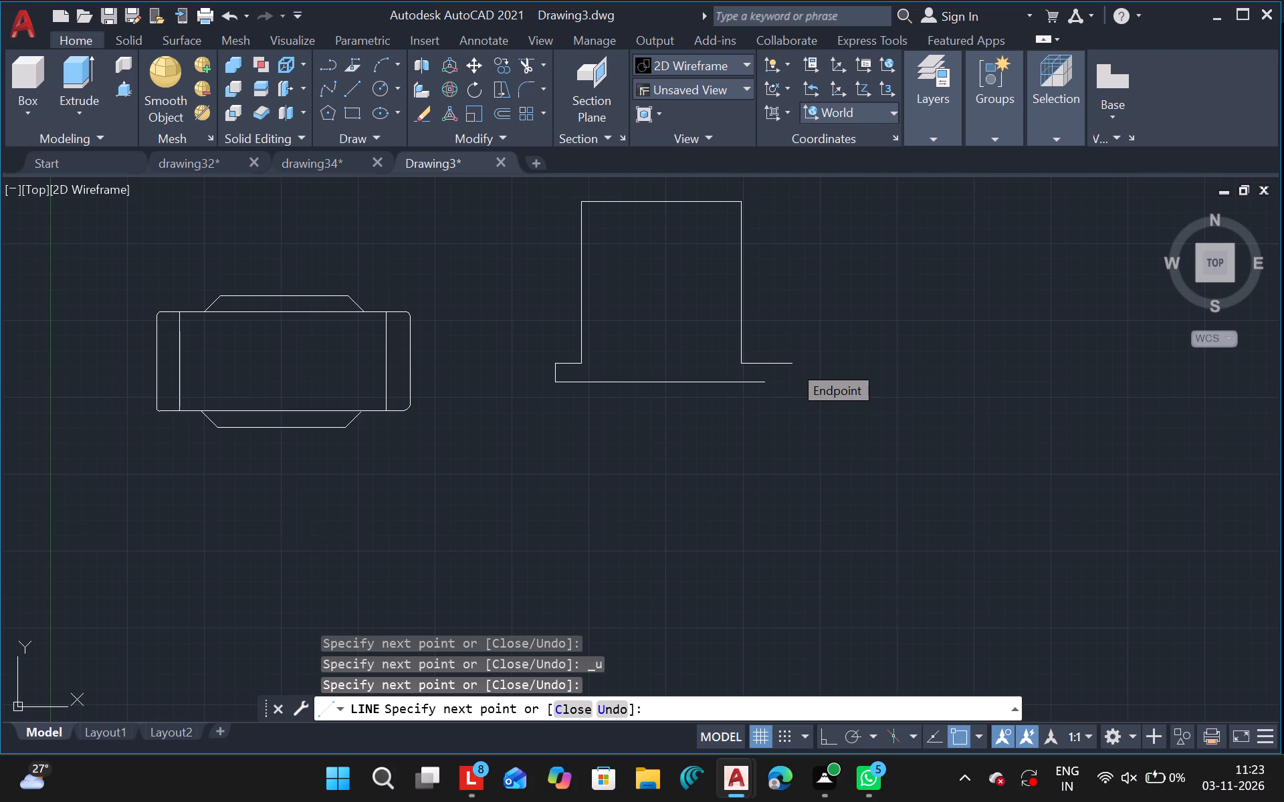
Draw a short vertical line up from the right end of the base line, crossing the horizontal segment above it.
click(350, 96)
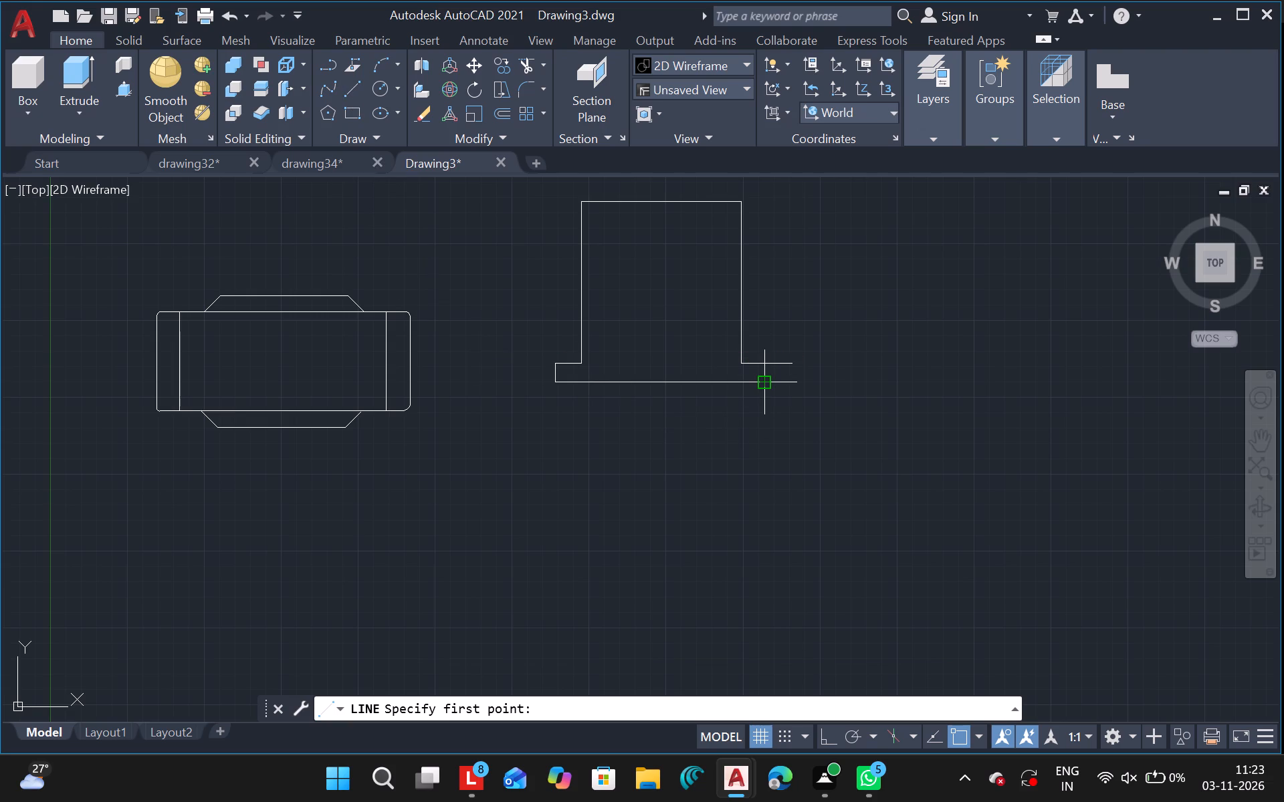
drag(761, 377, 770, 349)
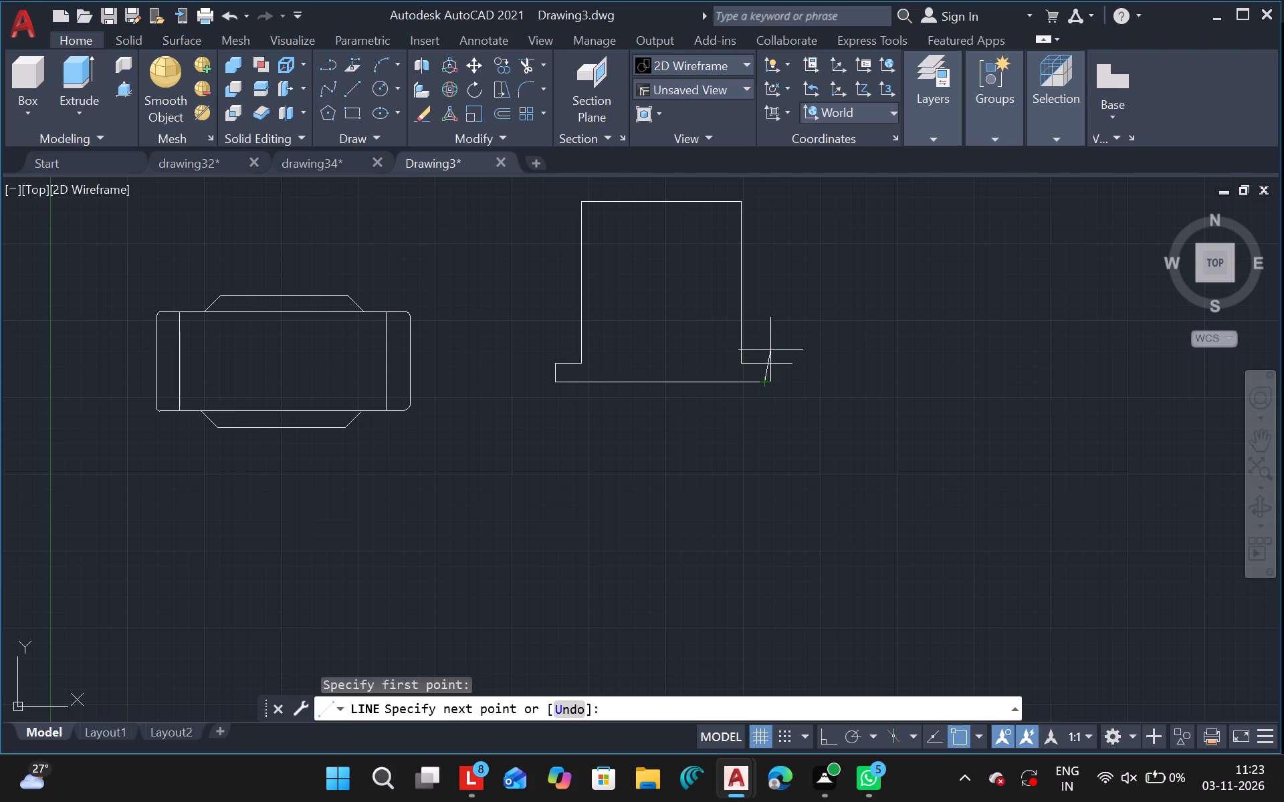
drag(770, 349, 767, 343)
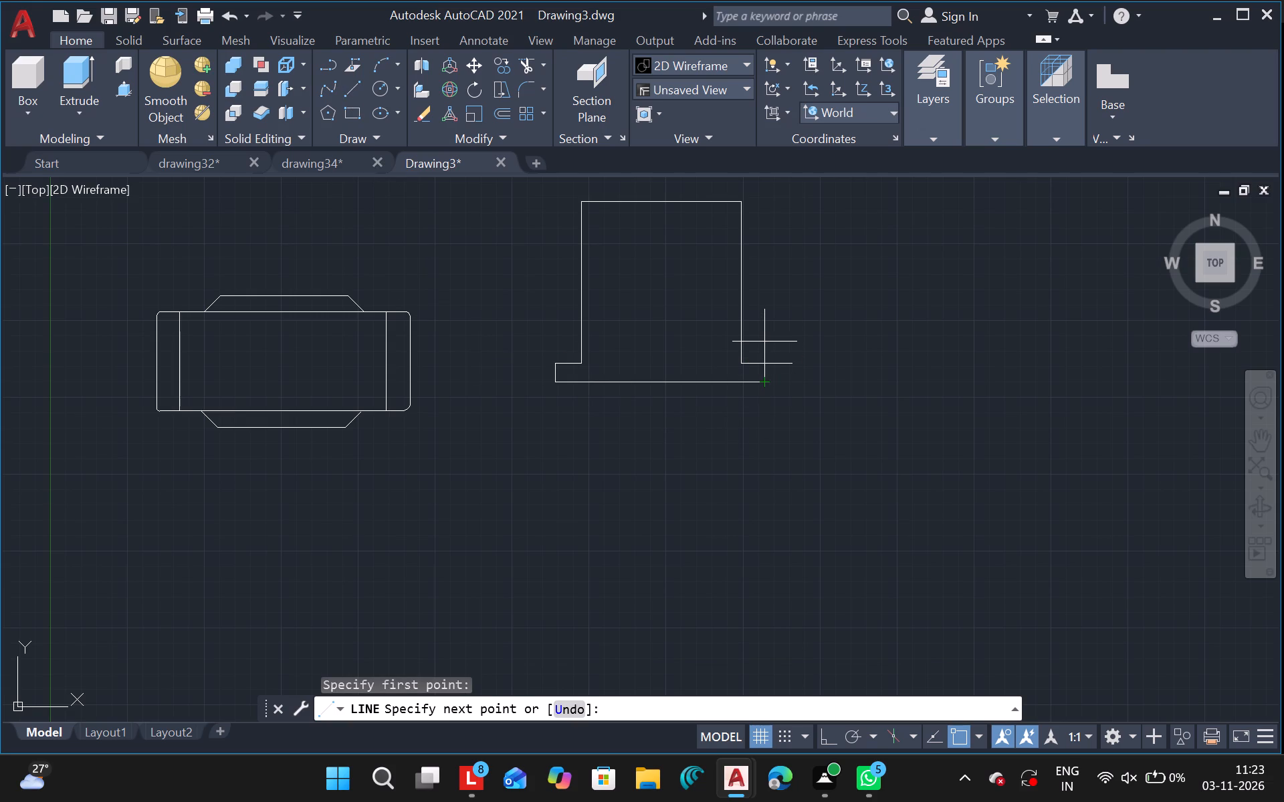
click(764, 342)
key(Escape)
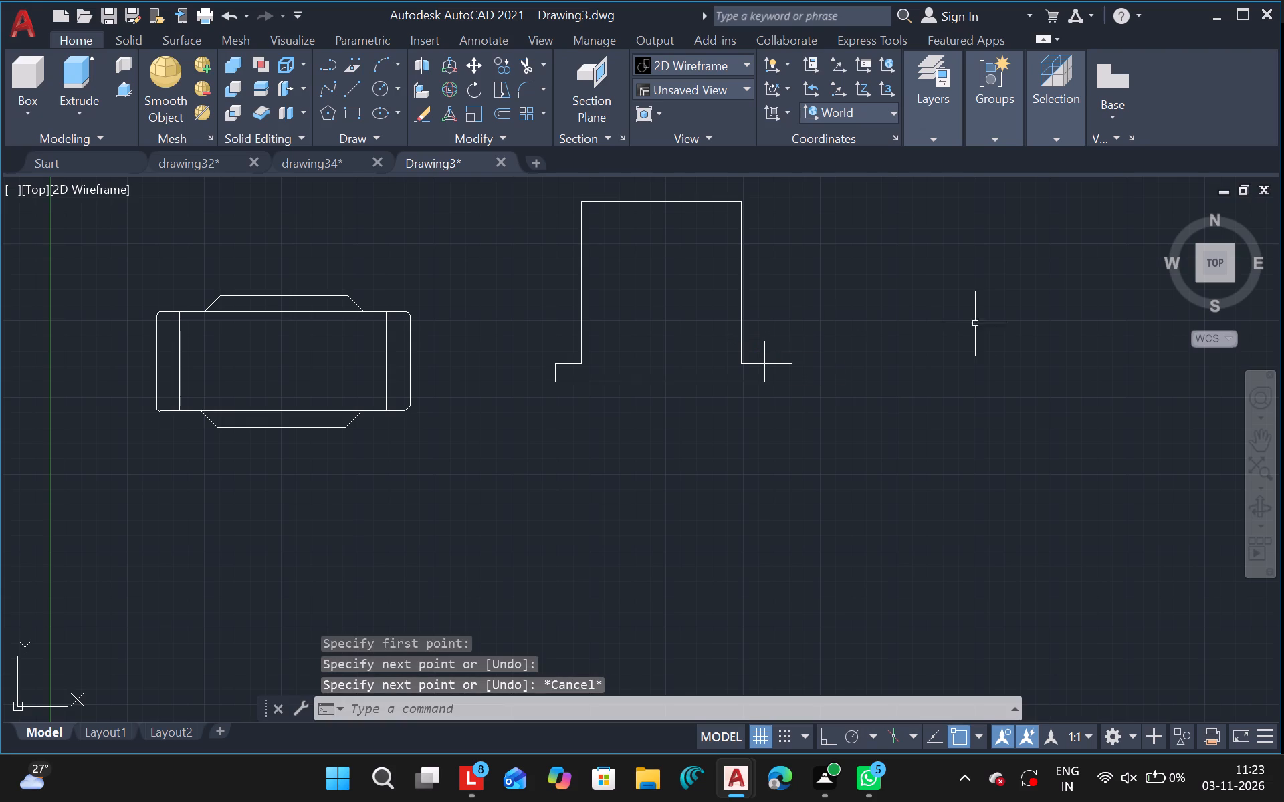
Trim the overhanging ends of the horizontal segment and the short vertical line at the base's right corner.
text(tr)
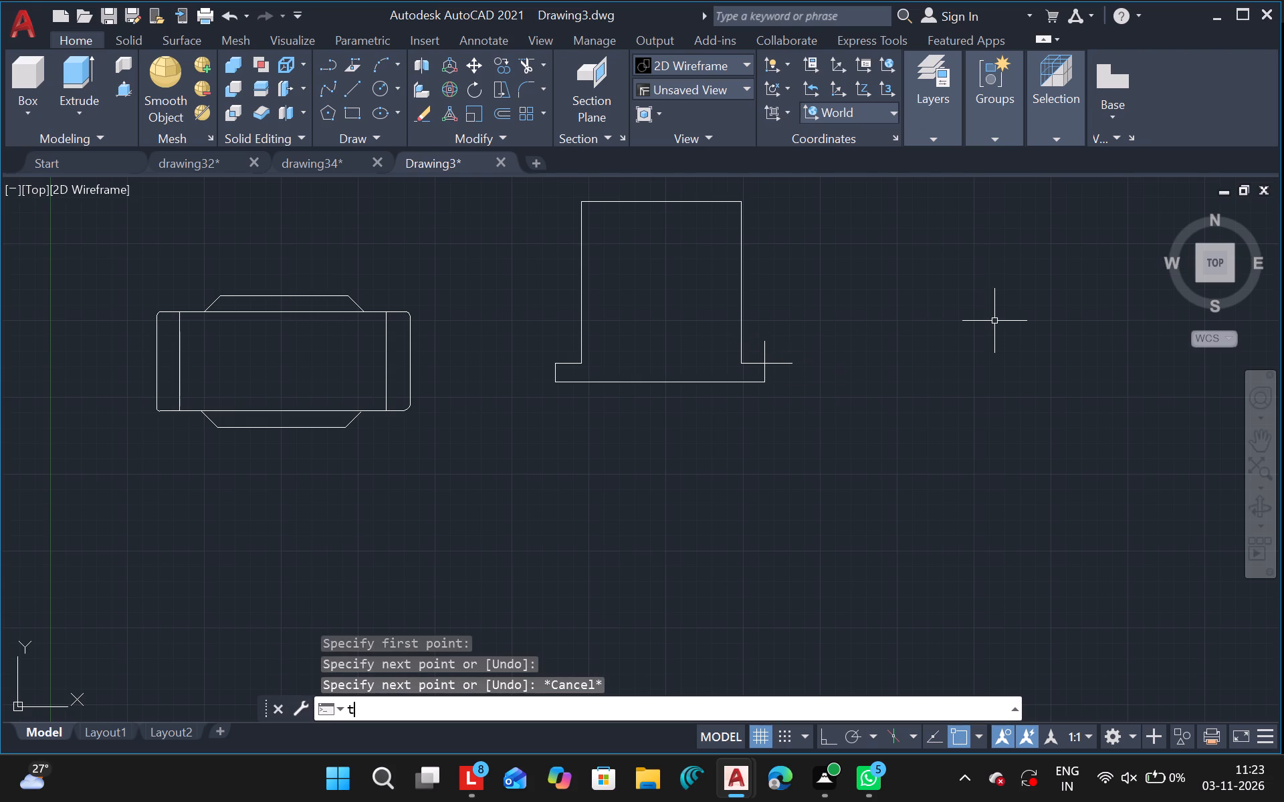
click(390, 523)
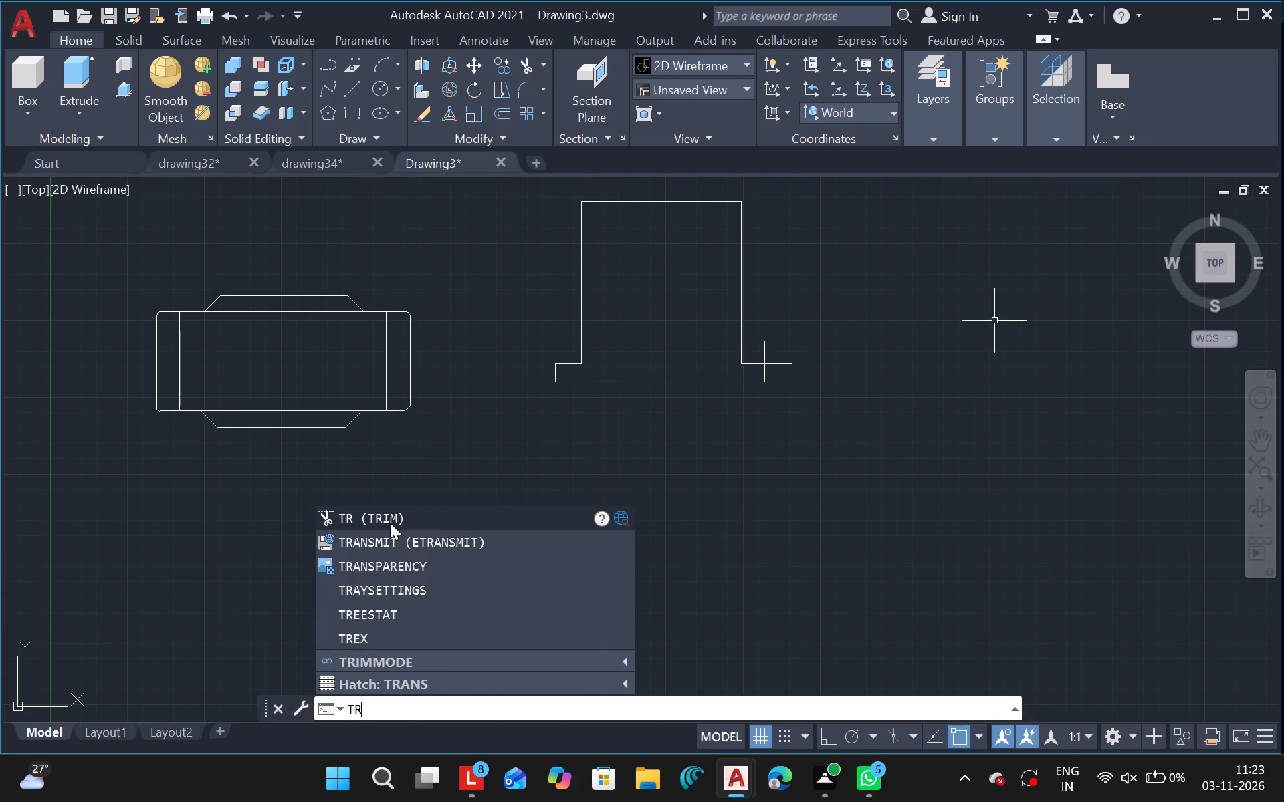
click(785, 366)
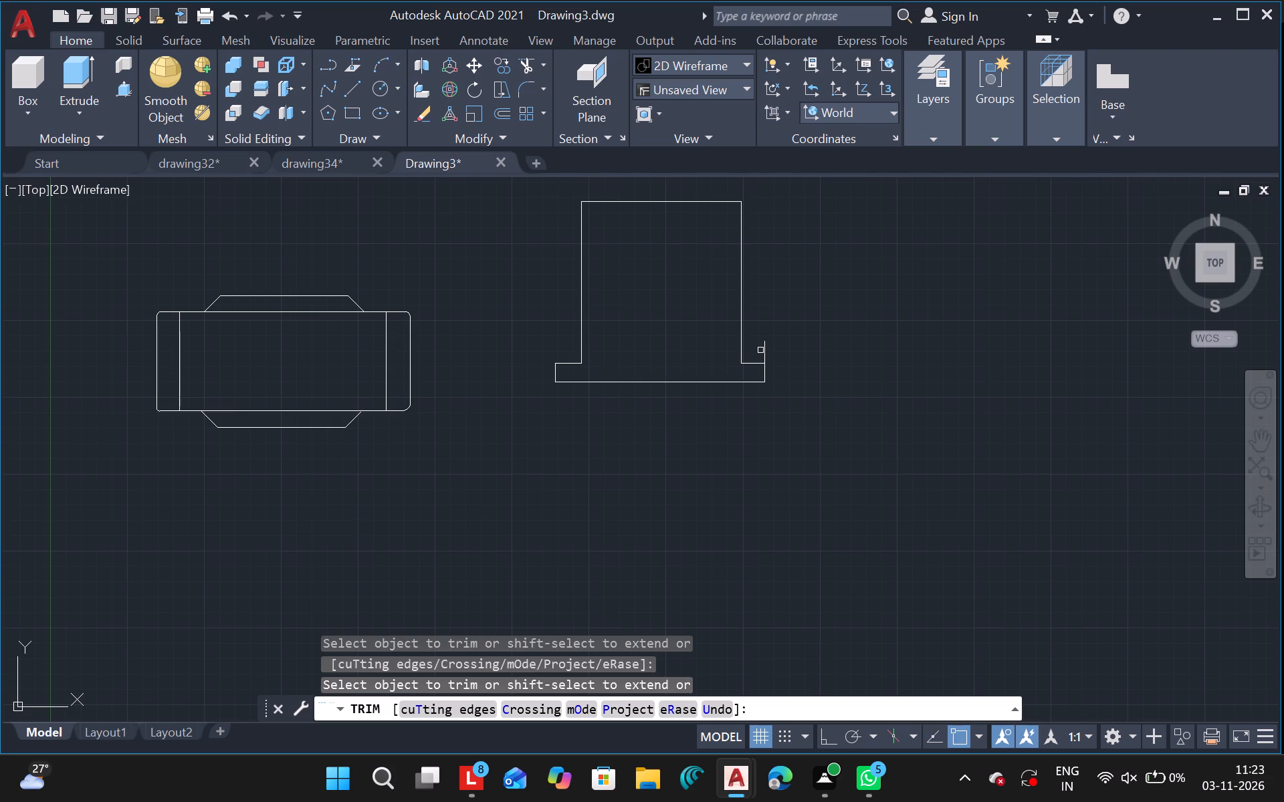
click(766, 353)
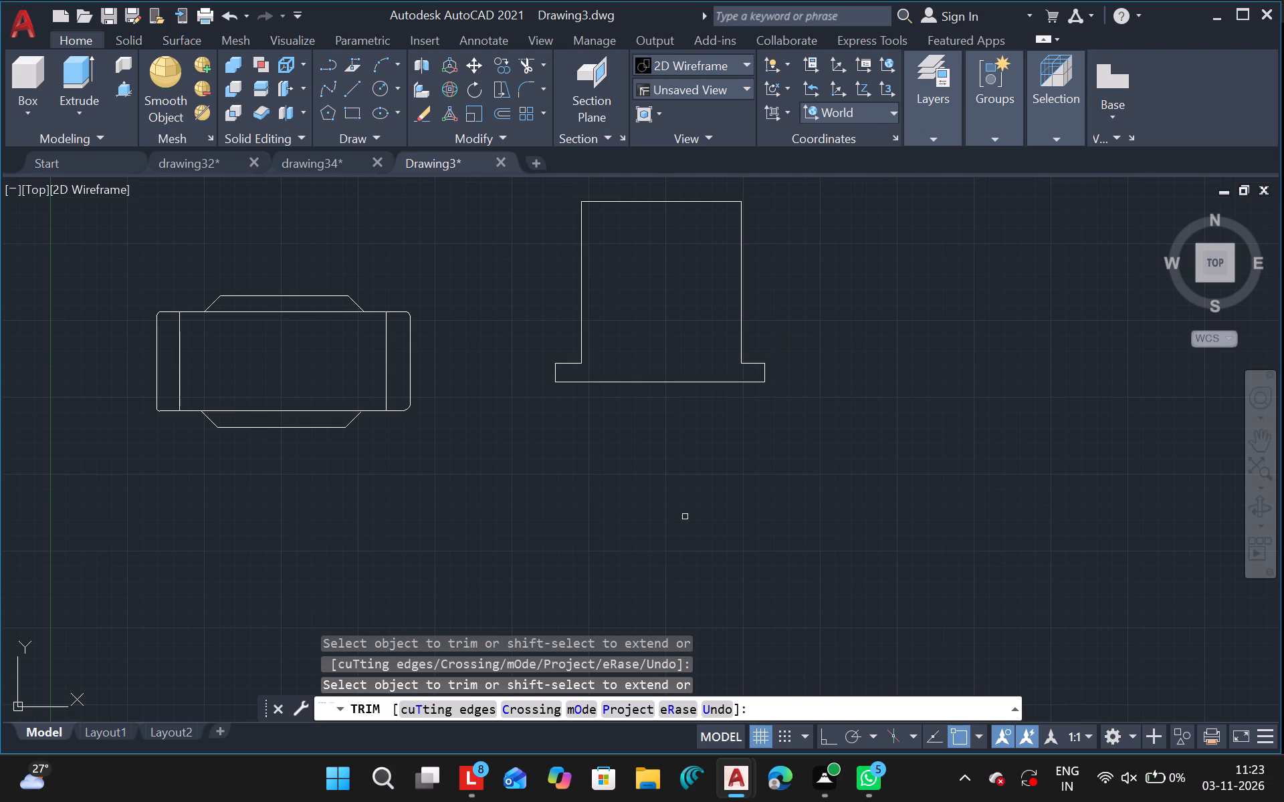
key(Escape)
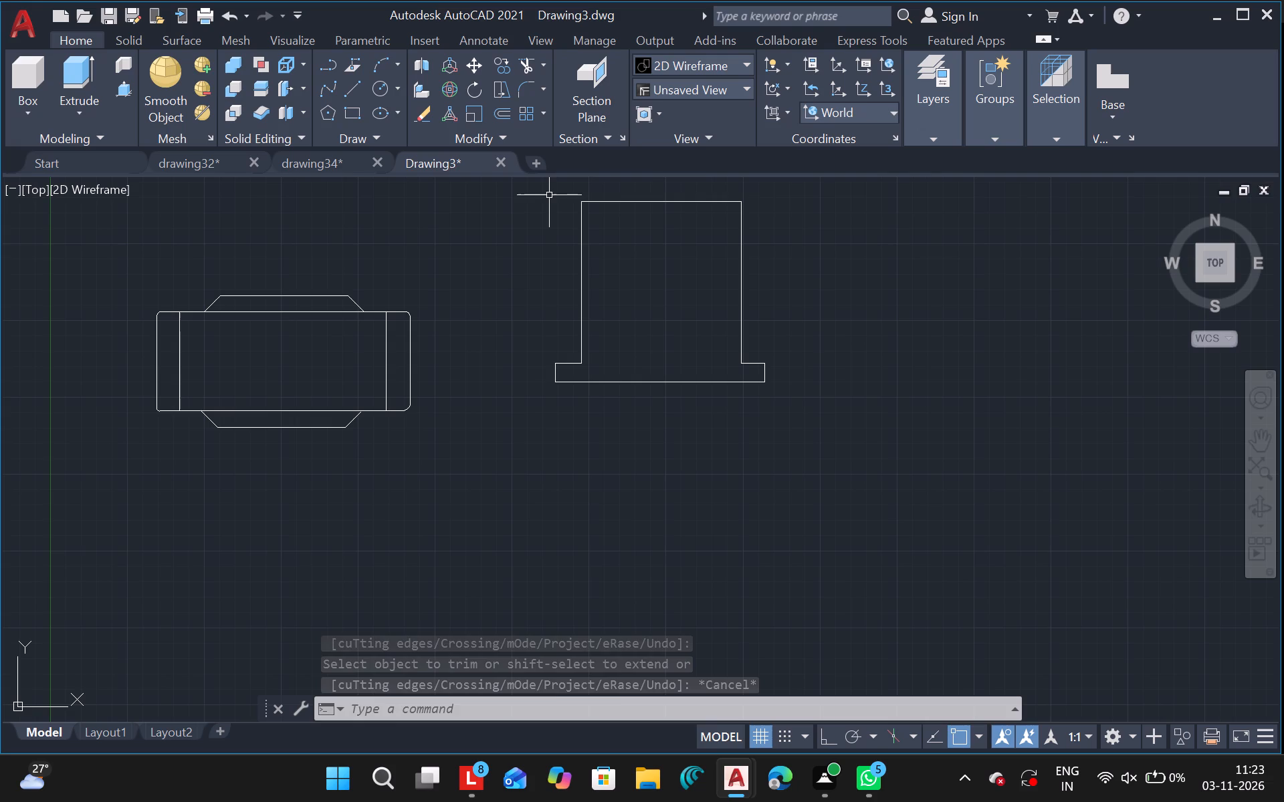
Move the whole flanged outline a short distance down and to the left, closer to the rounded-corner rectangle.
drag(549, 195, 603, 518)
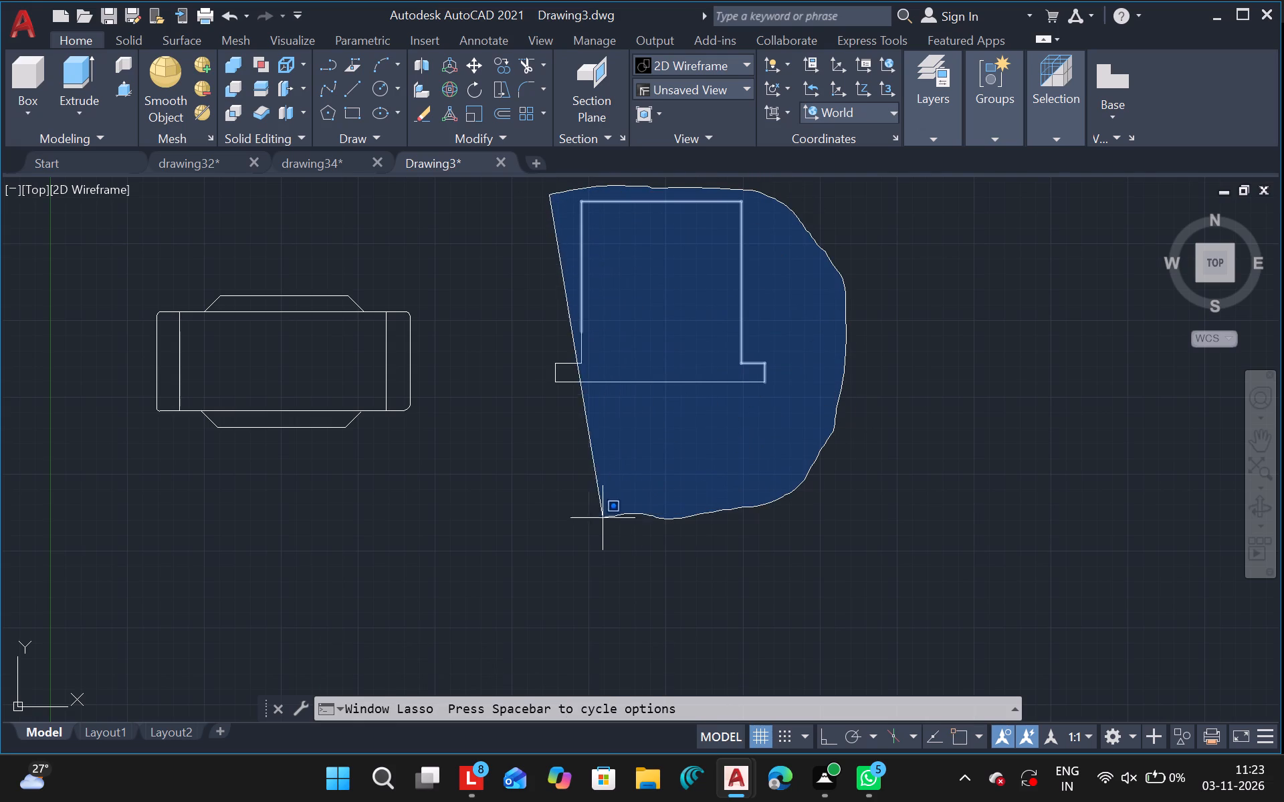
drag(603, 518, 491, 329)
text(mo)
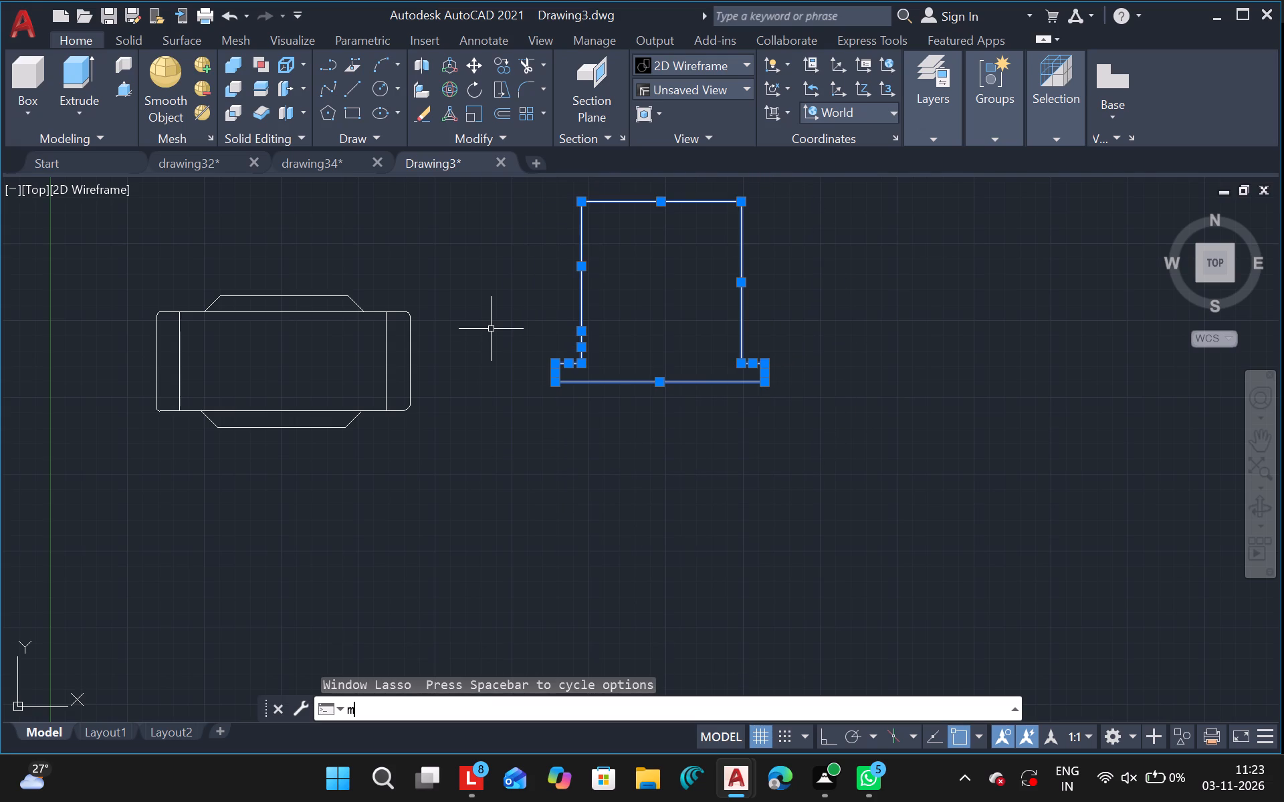
click(353, 534)
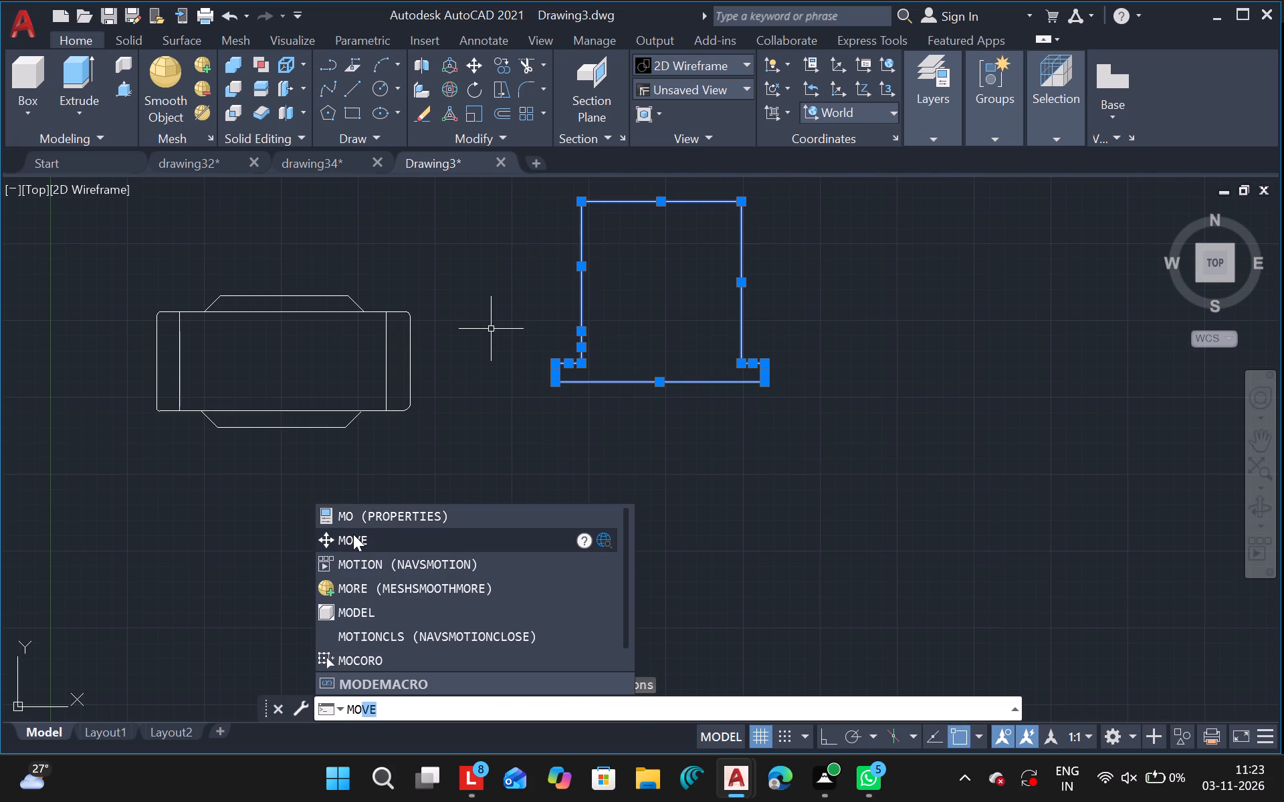
drag(831, 546, 792, 589)
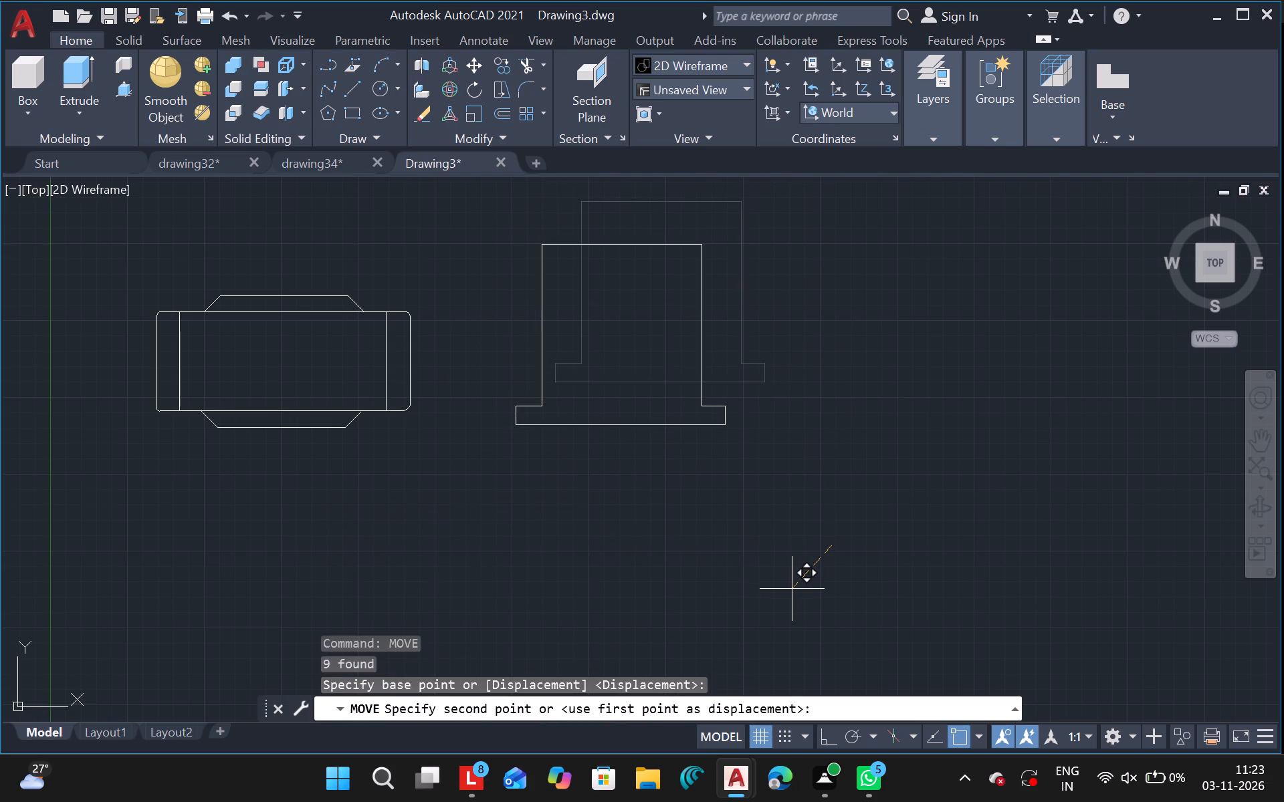
drag(792, 589, 792, 603)
click(792, 603)
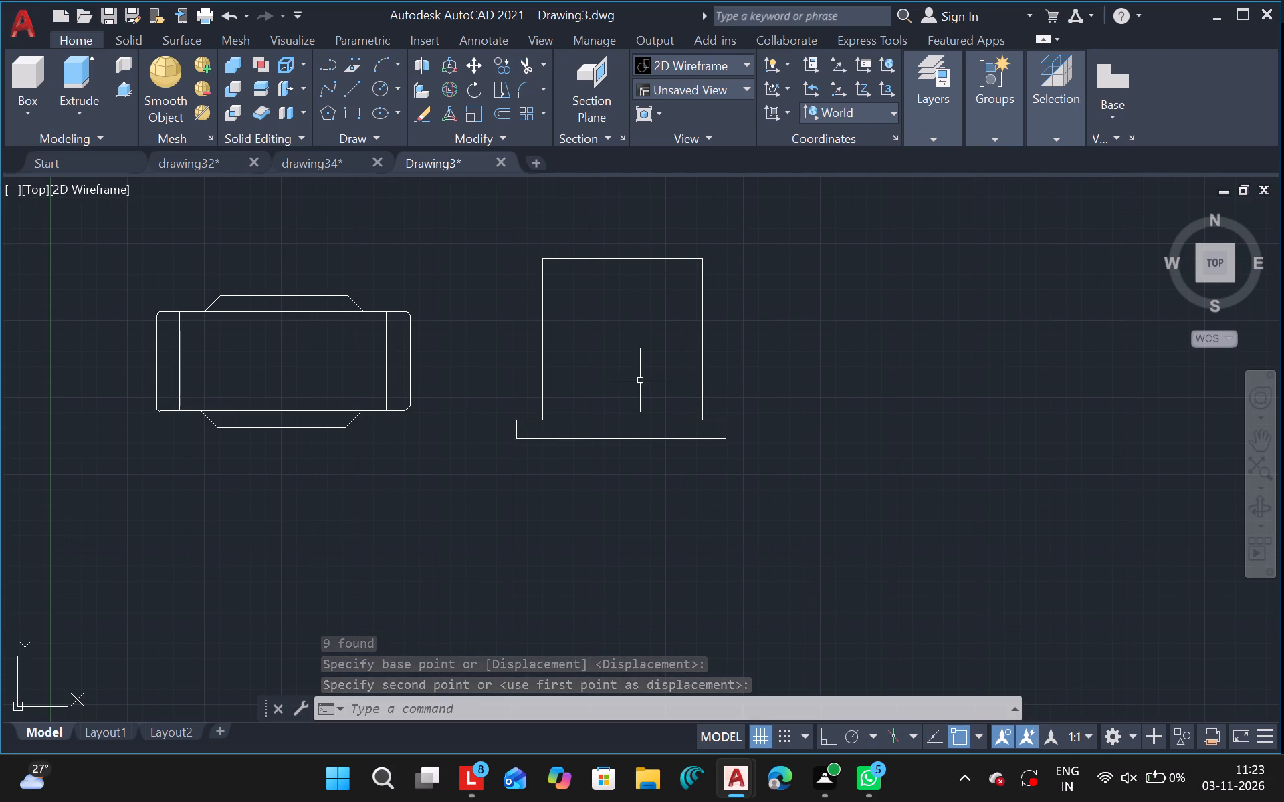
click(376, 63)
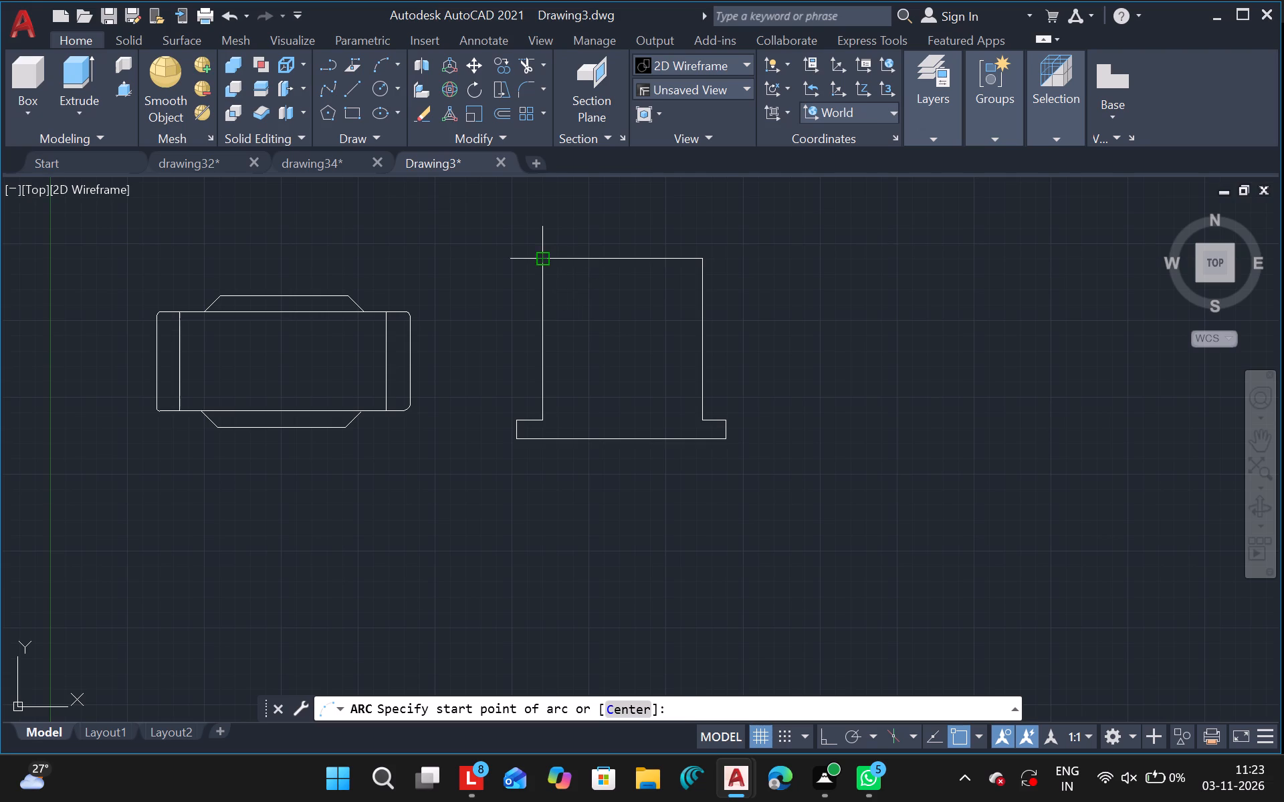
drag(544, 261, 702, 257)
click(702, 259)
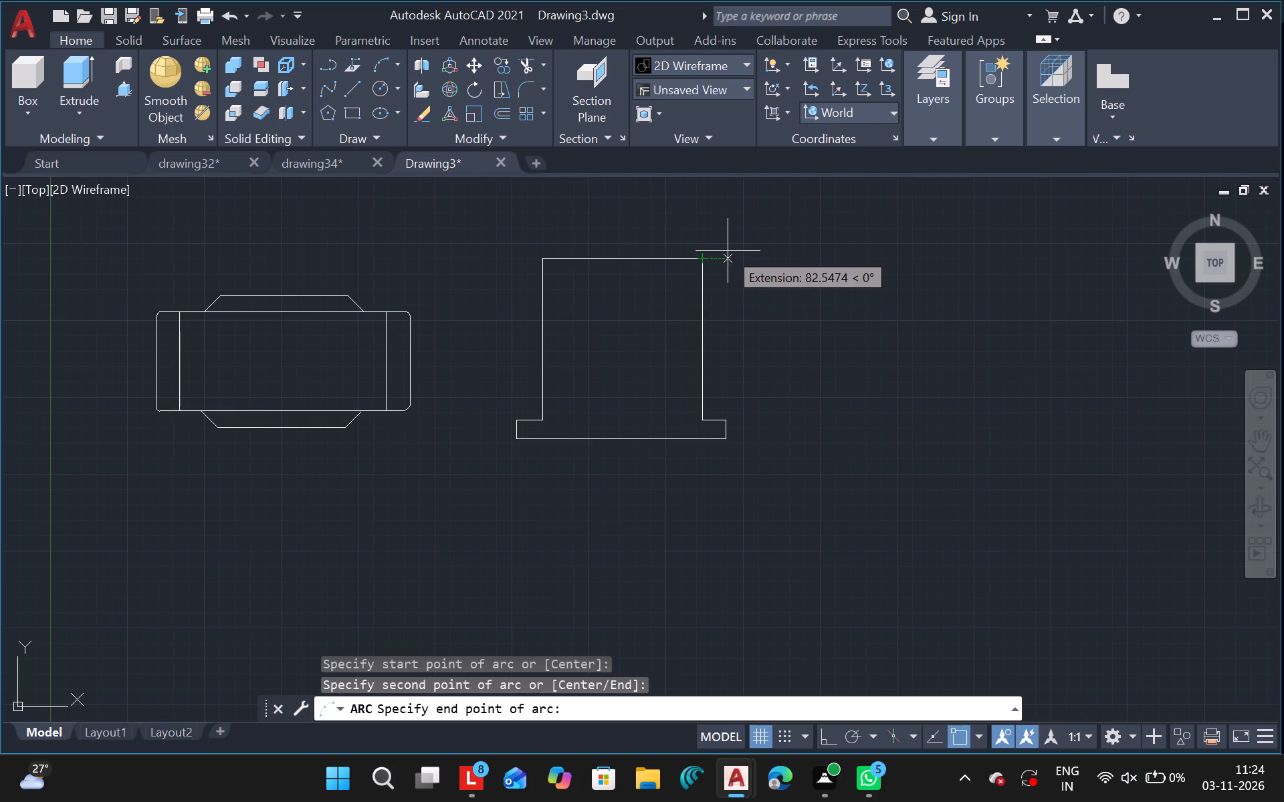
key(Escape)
Copy the flanged outline's top edge straight down to a bit under halfway down the verticals.
drag(632, 256, 697, 446)
text(co)
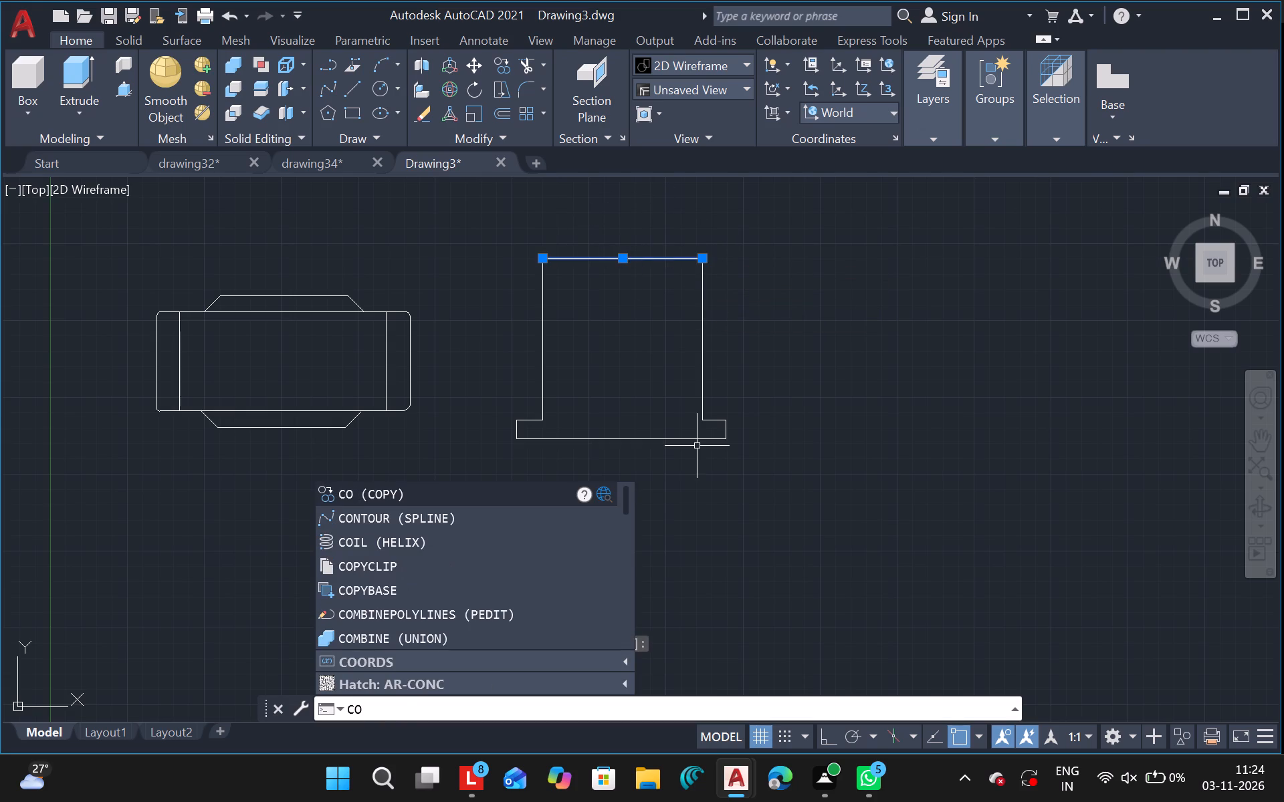
click(340, 497)
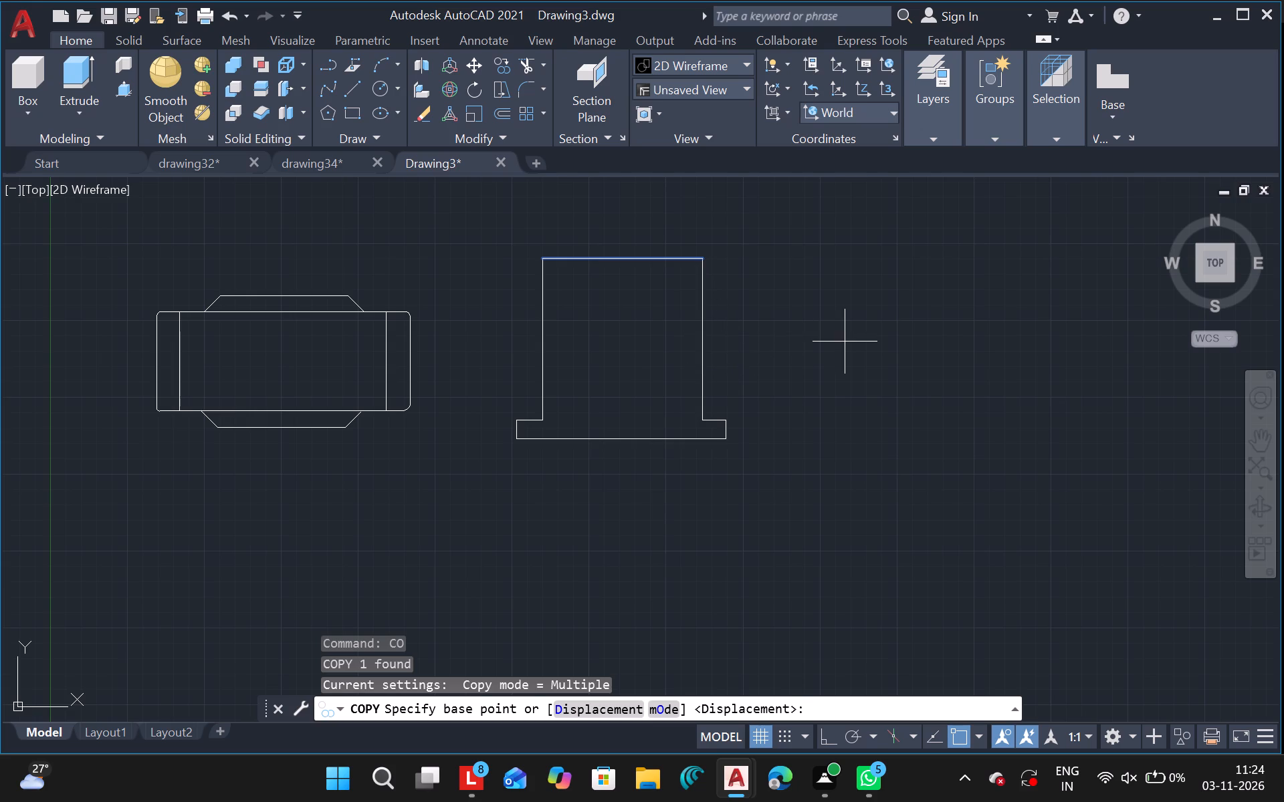
drag(845, 342, 847, 400)
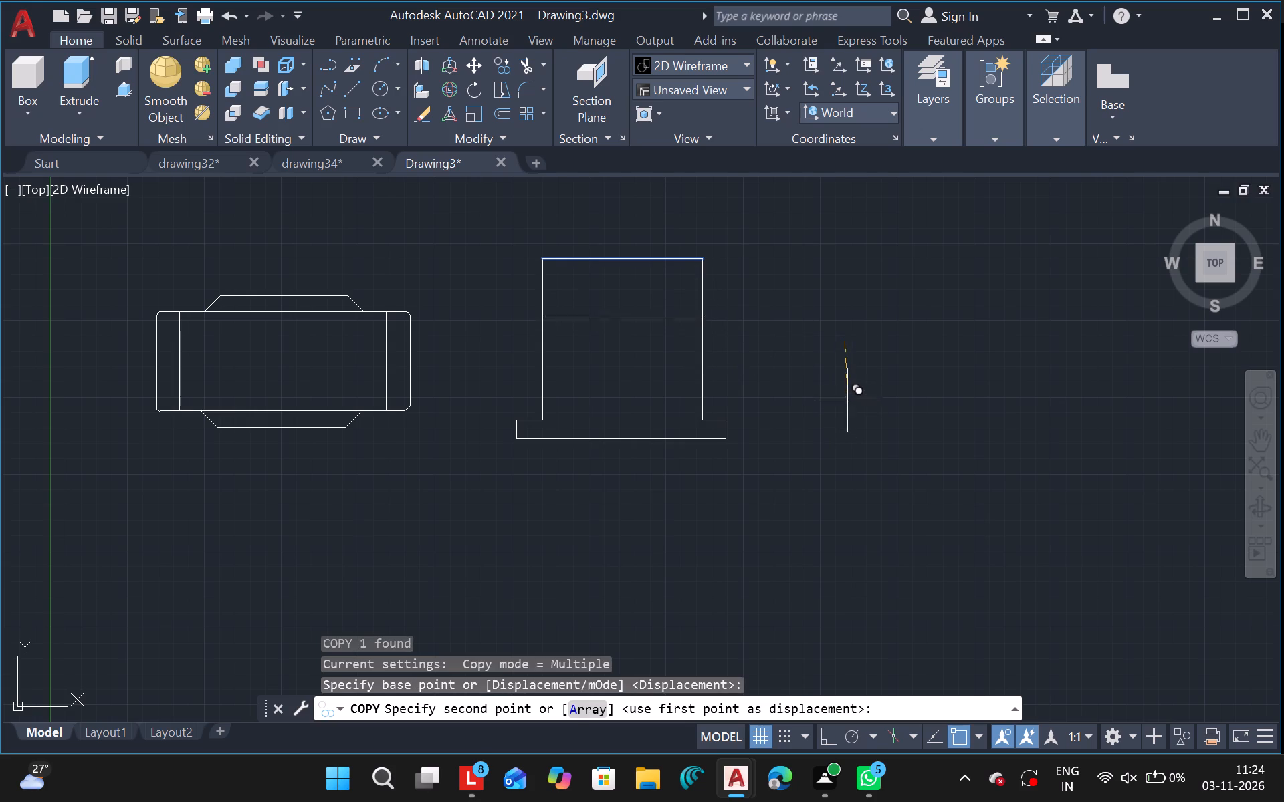
drag(847, 400, 847, 410)
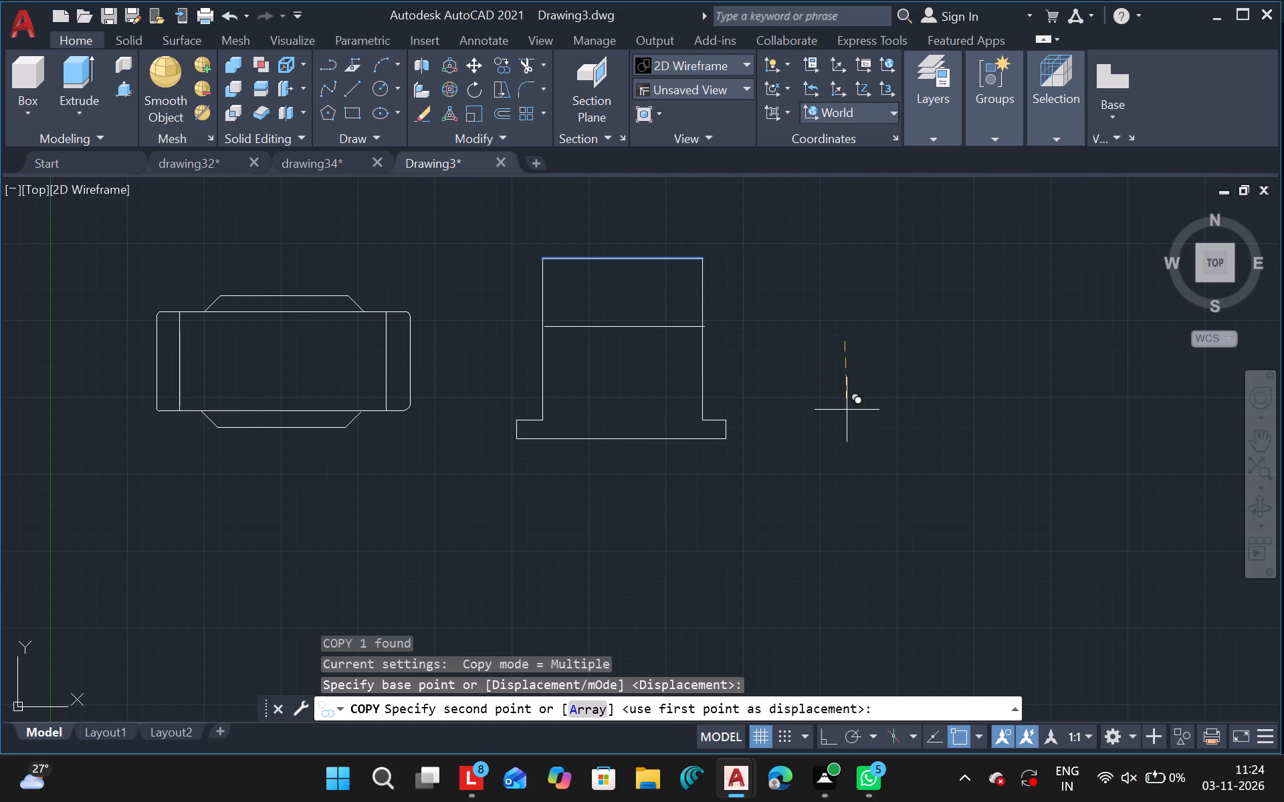
click(847, 410)
key(Escape)
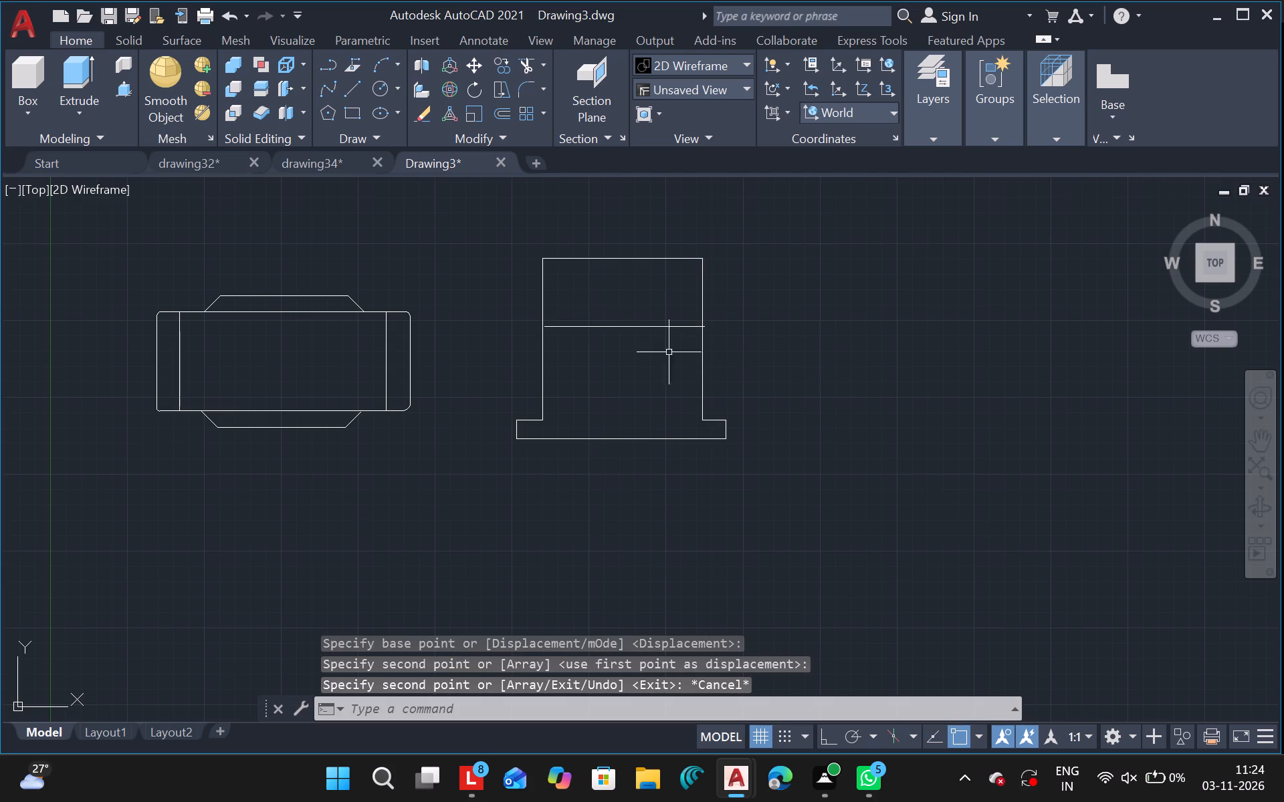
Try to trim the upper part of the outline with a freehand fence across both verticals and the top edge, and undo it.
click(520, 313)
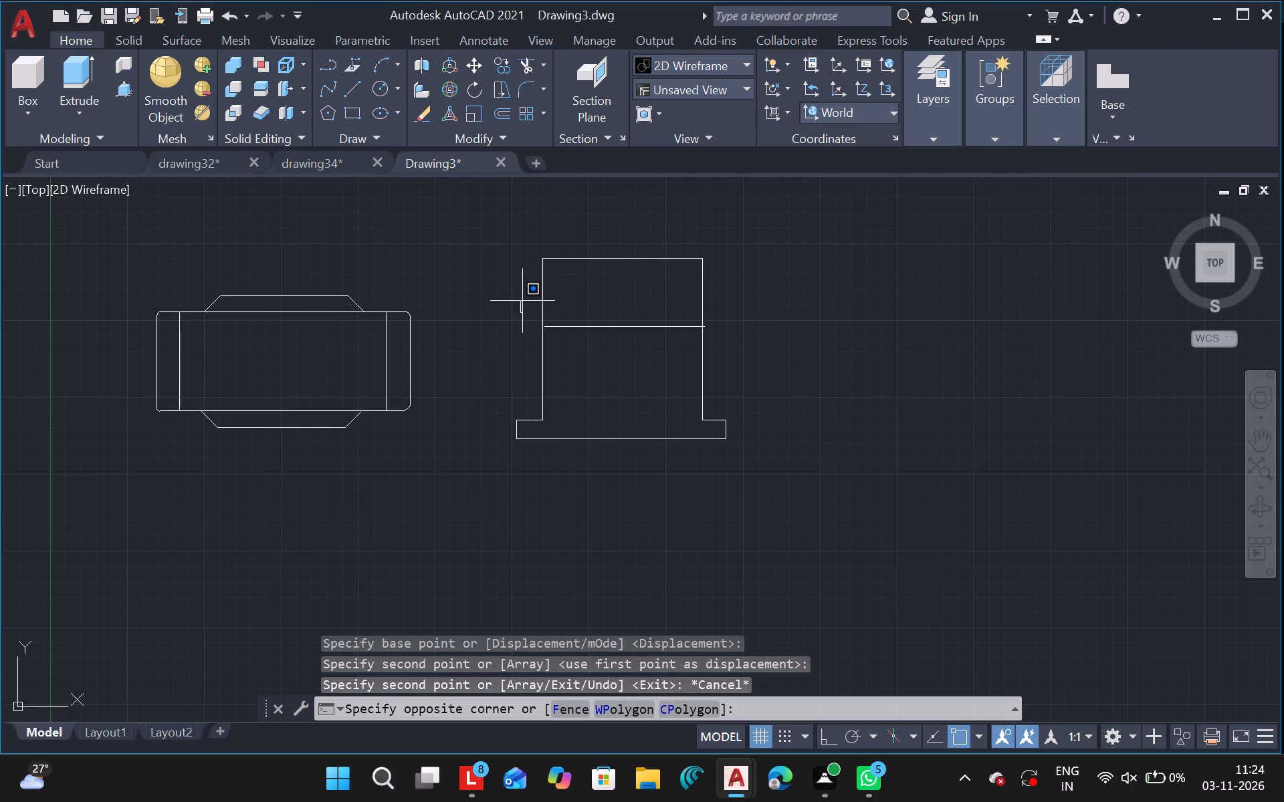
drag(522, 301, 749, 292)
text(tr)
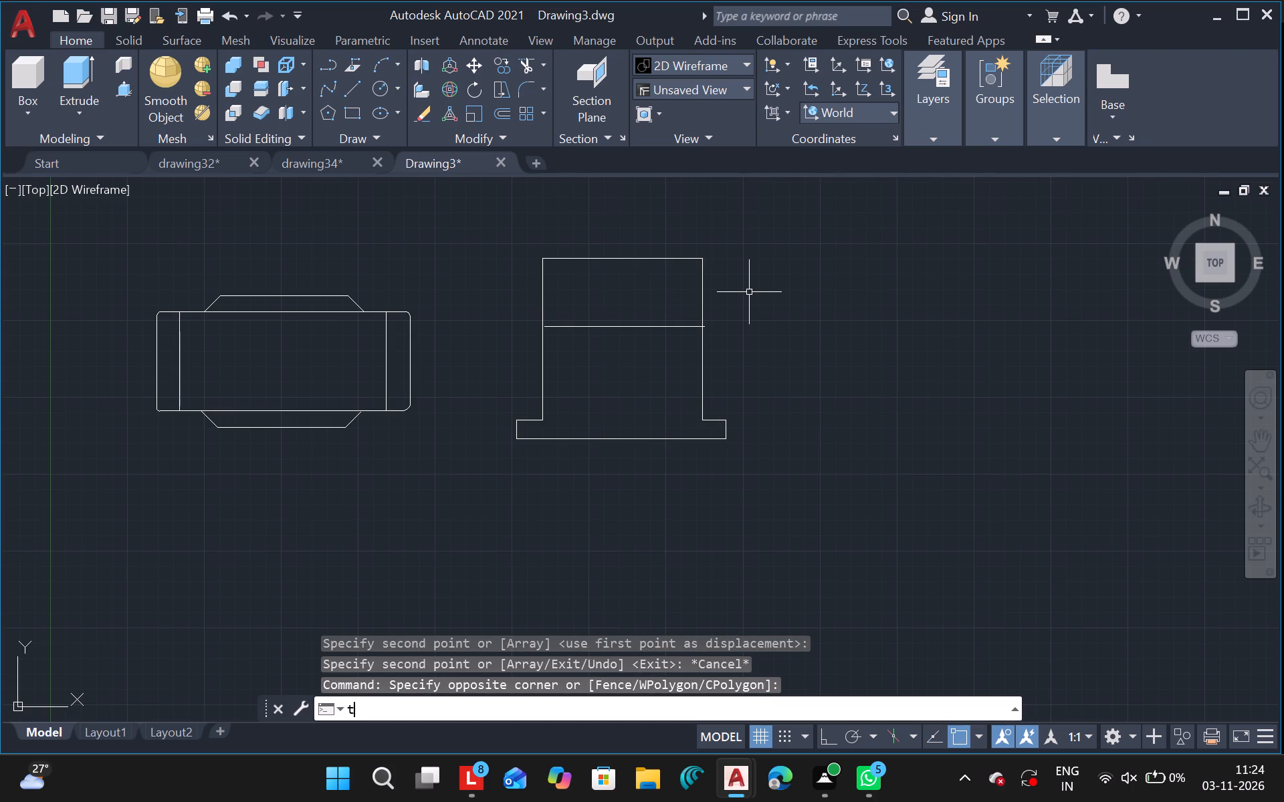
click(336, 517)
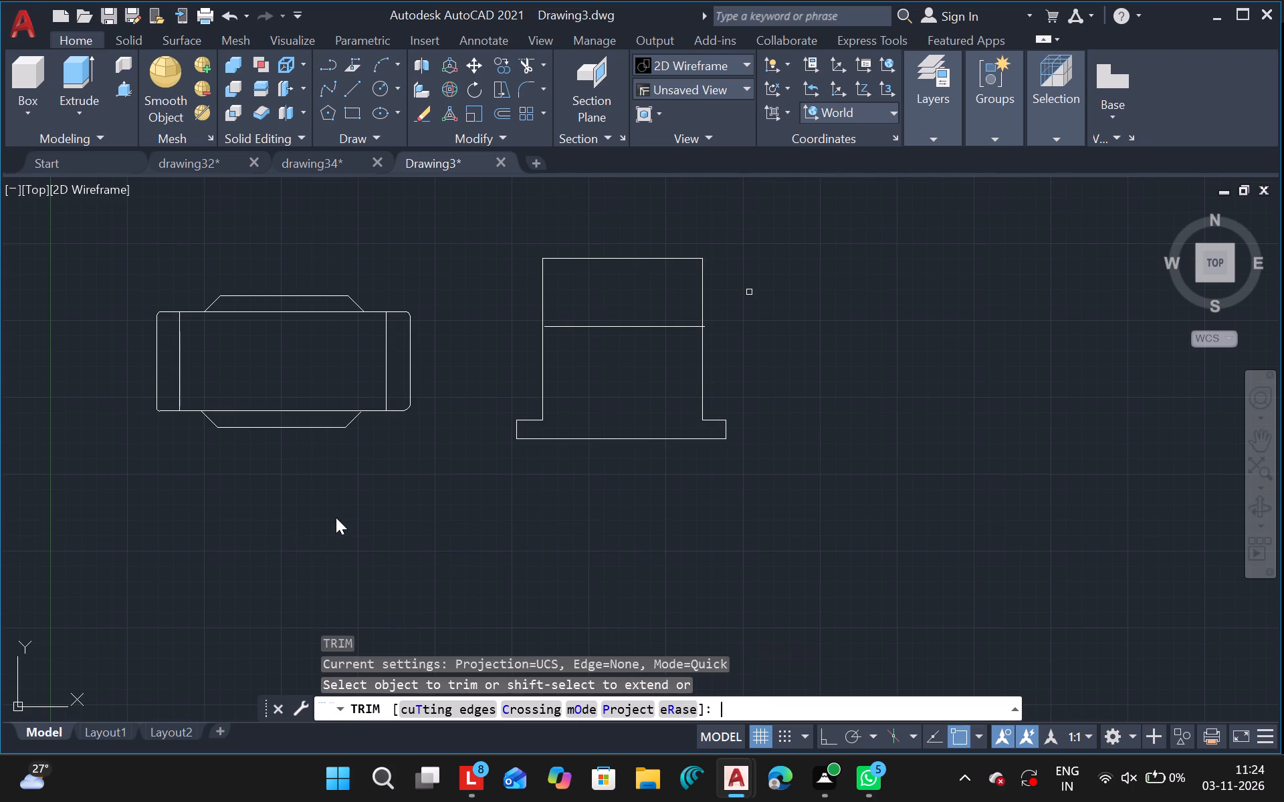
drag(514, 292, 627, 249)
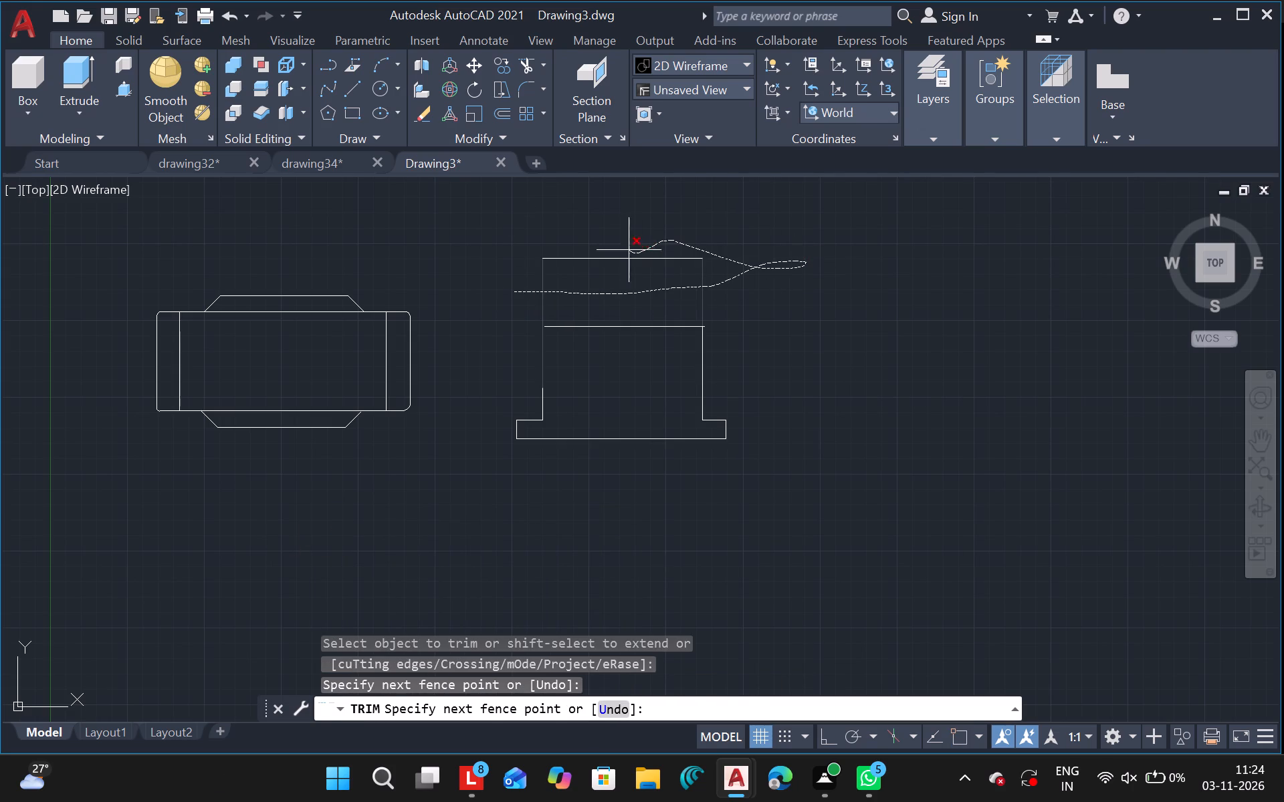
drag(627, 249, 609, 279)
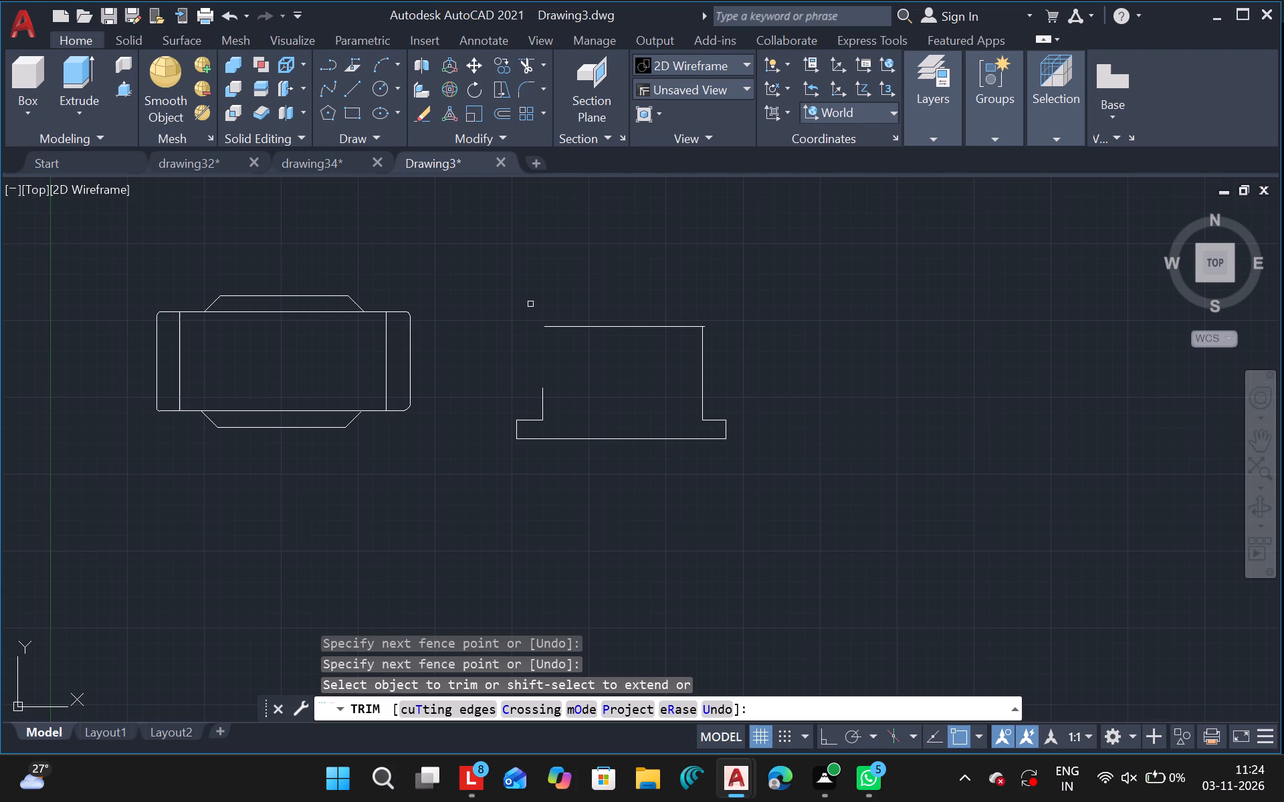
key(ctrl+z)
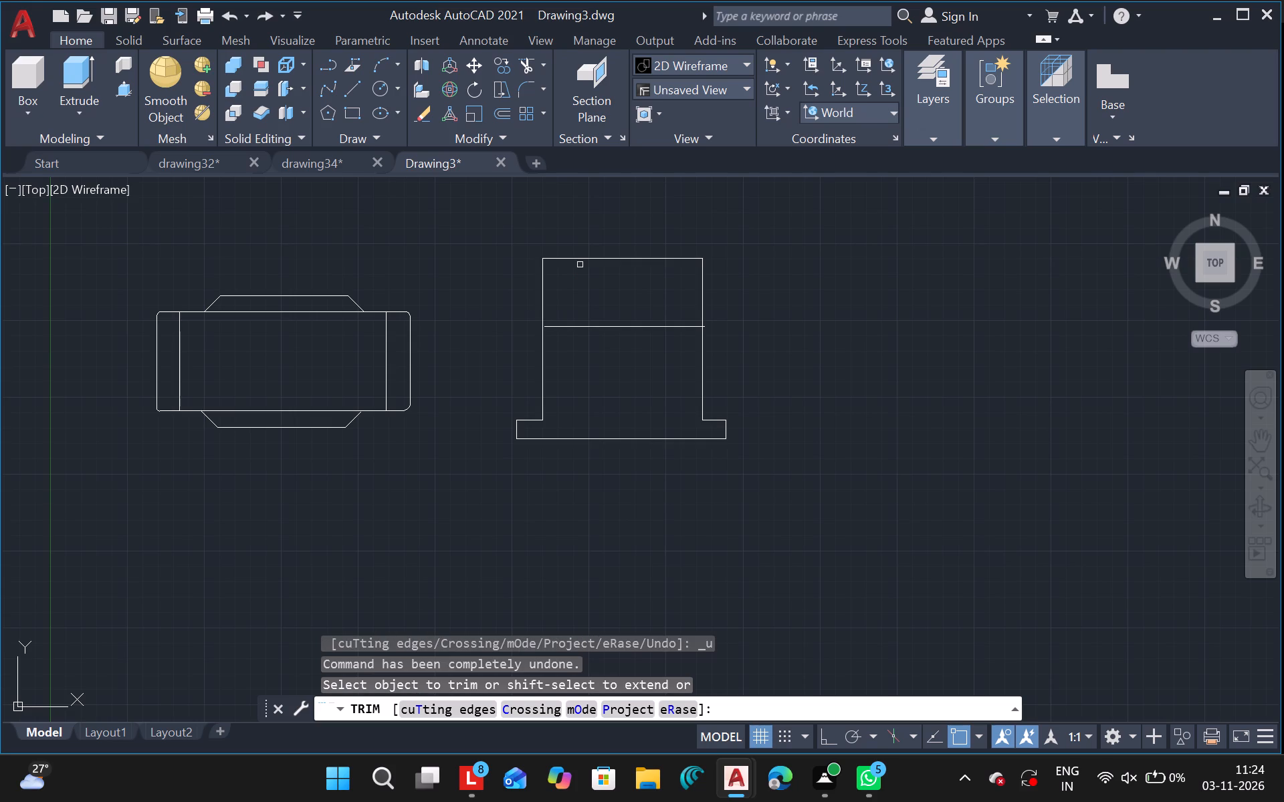
Trim away the original top edge, the right vertical above the copied line, and that line's overhang past the right vertical.
drag(573, 258, 707, 291)
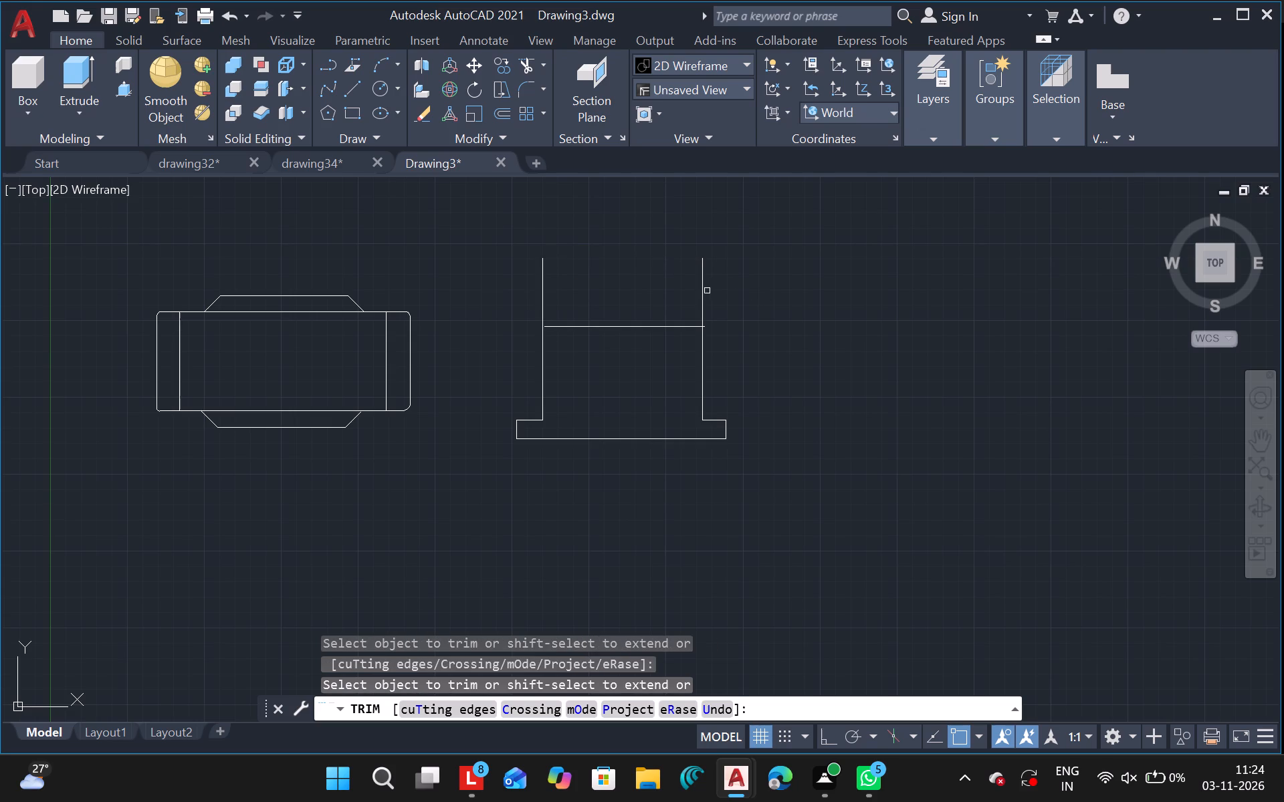
drag(707, 291, 705, 291)
drag(705, 291, 705, 324)
drag(705, 324, 750, 333)
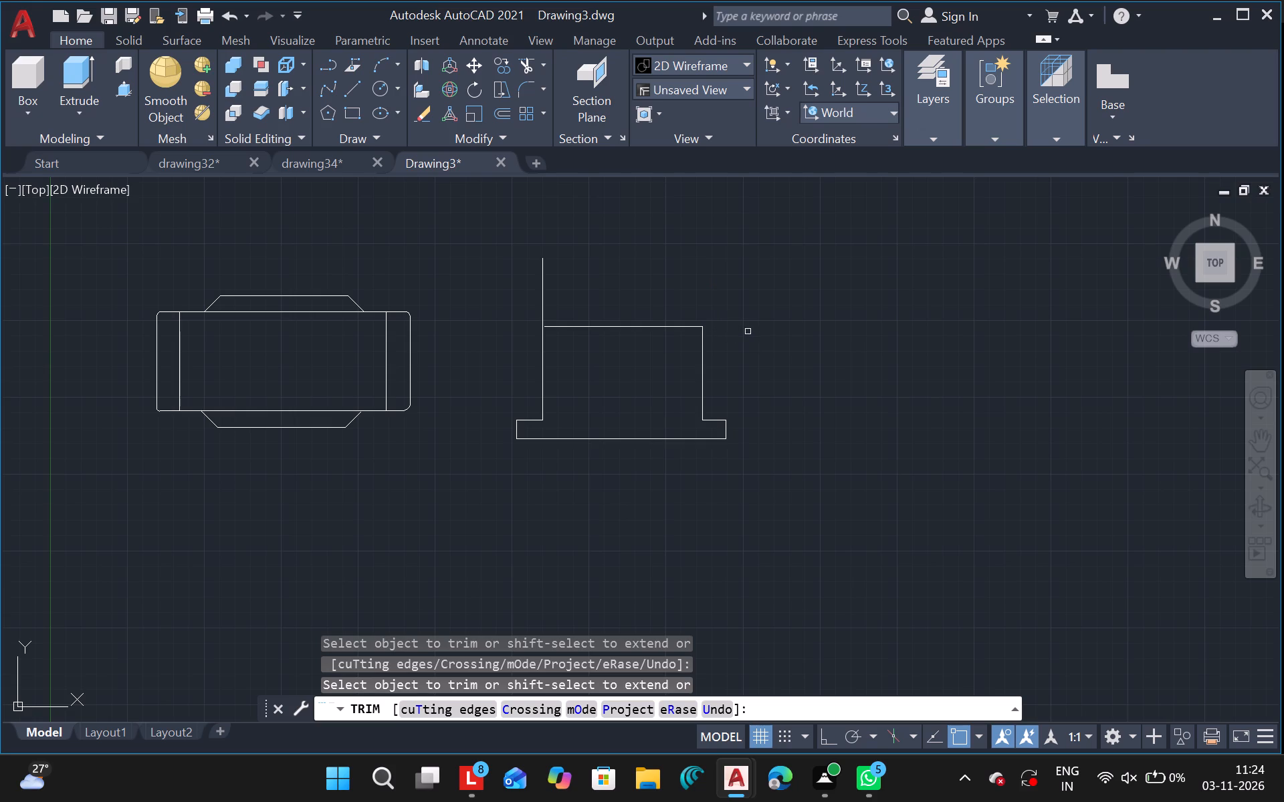
key(Escape)
Extend the left end of the copied horizontal line to meet the left vertical.
text(ex)
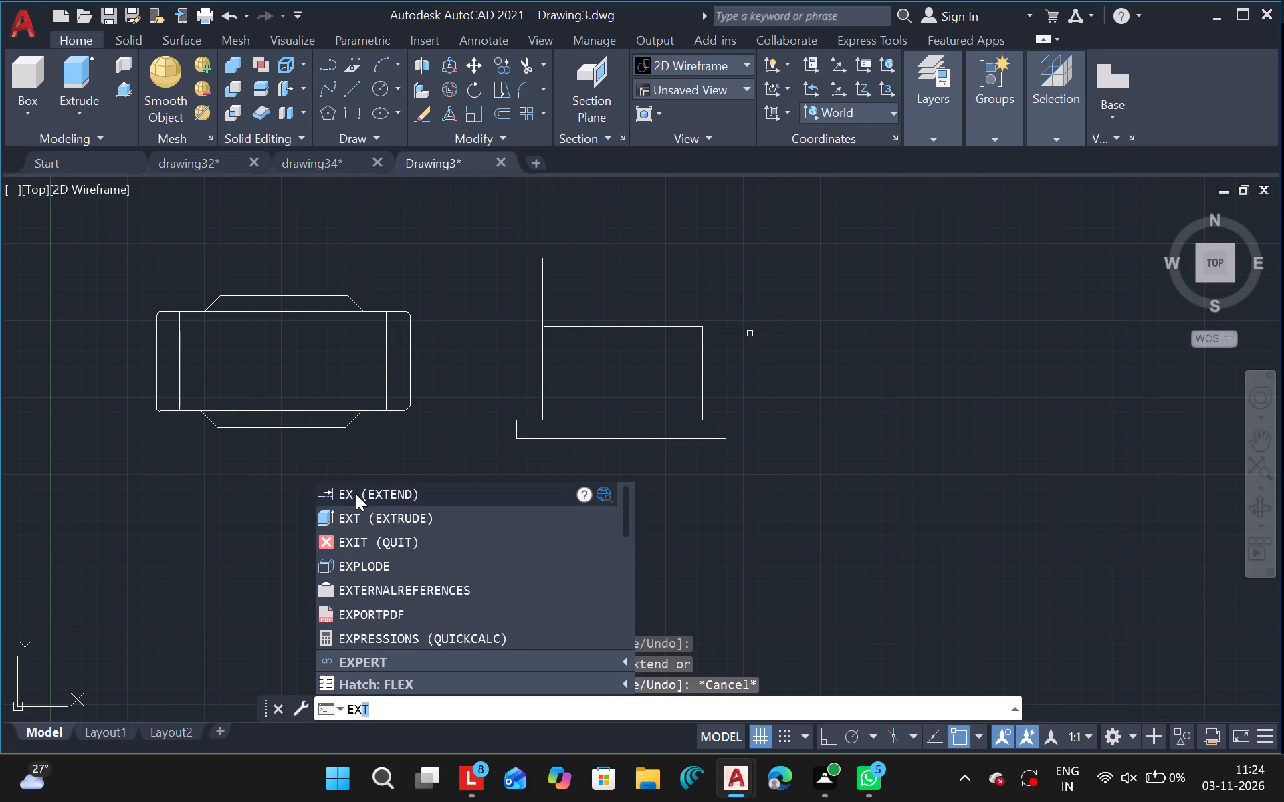
click(357, 491)
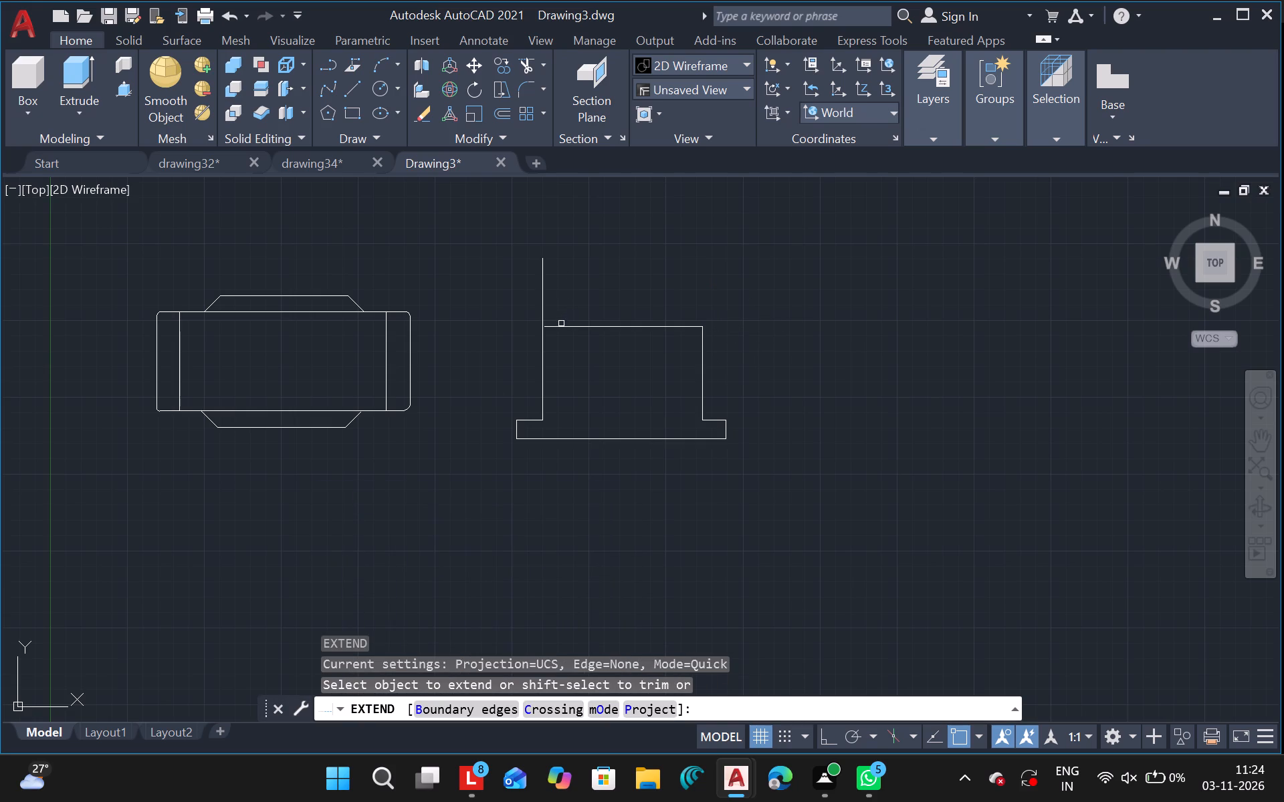
click(554, 327)
key(Escape)
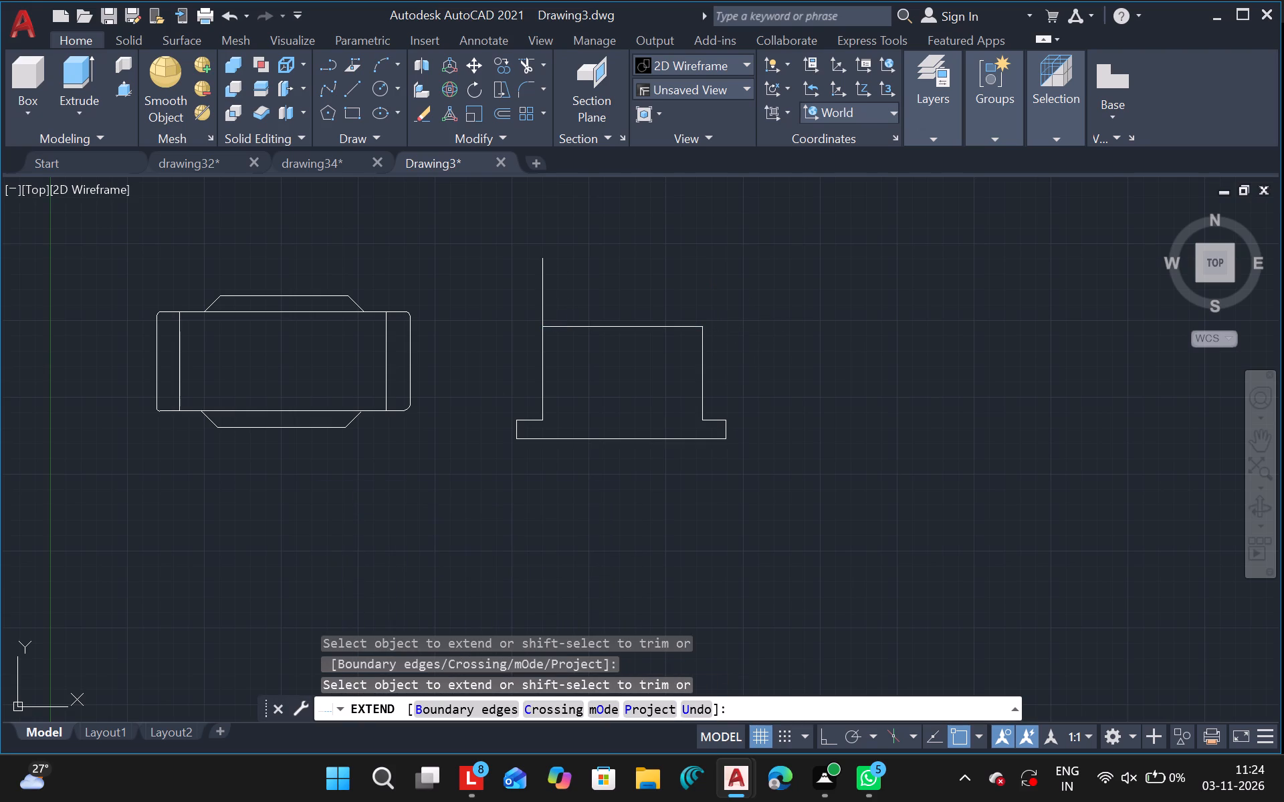
Trim the part of the left vertical that projects above the horizontal line.
text(tr)
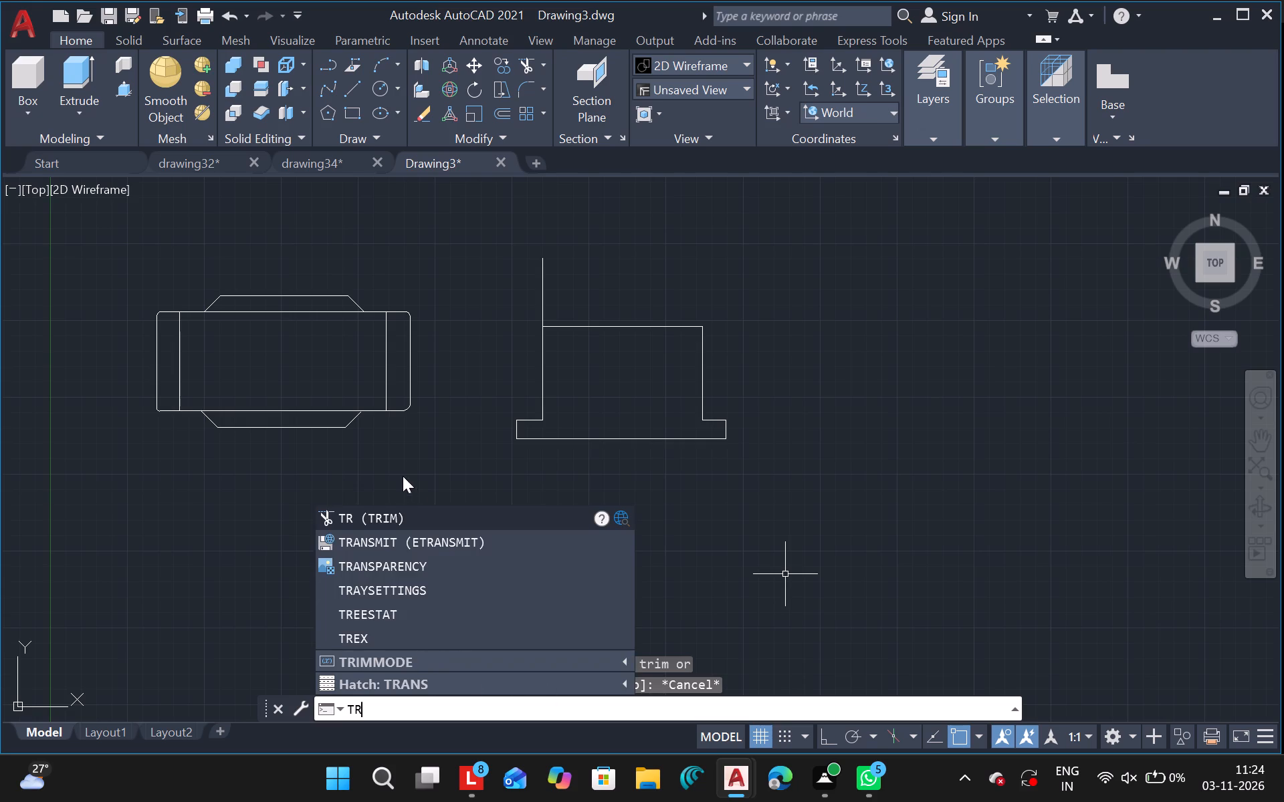
click(354, 523)
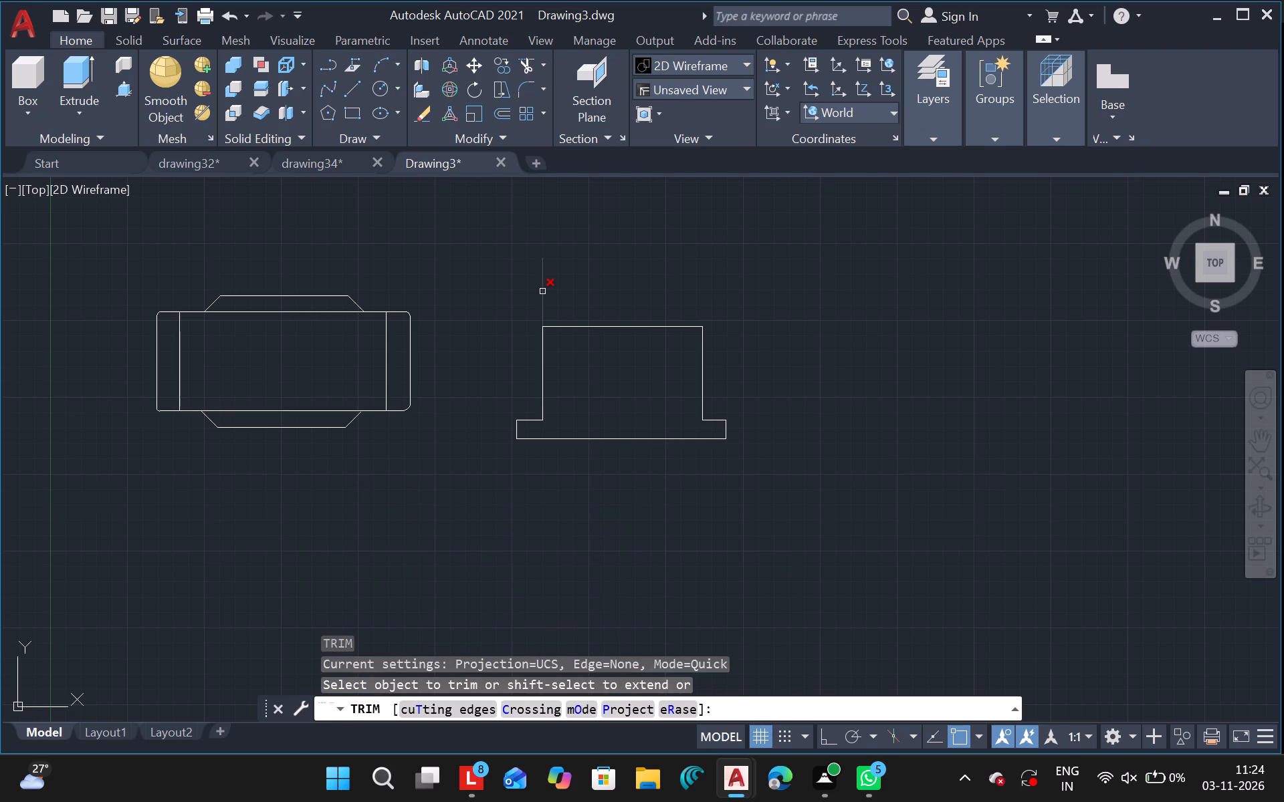
click(542, 291)
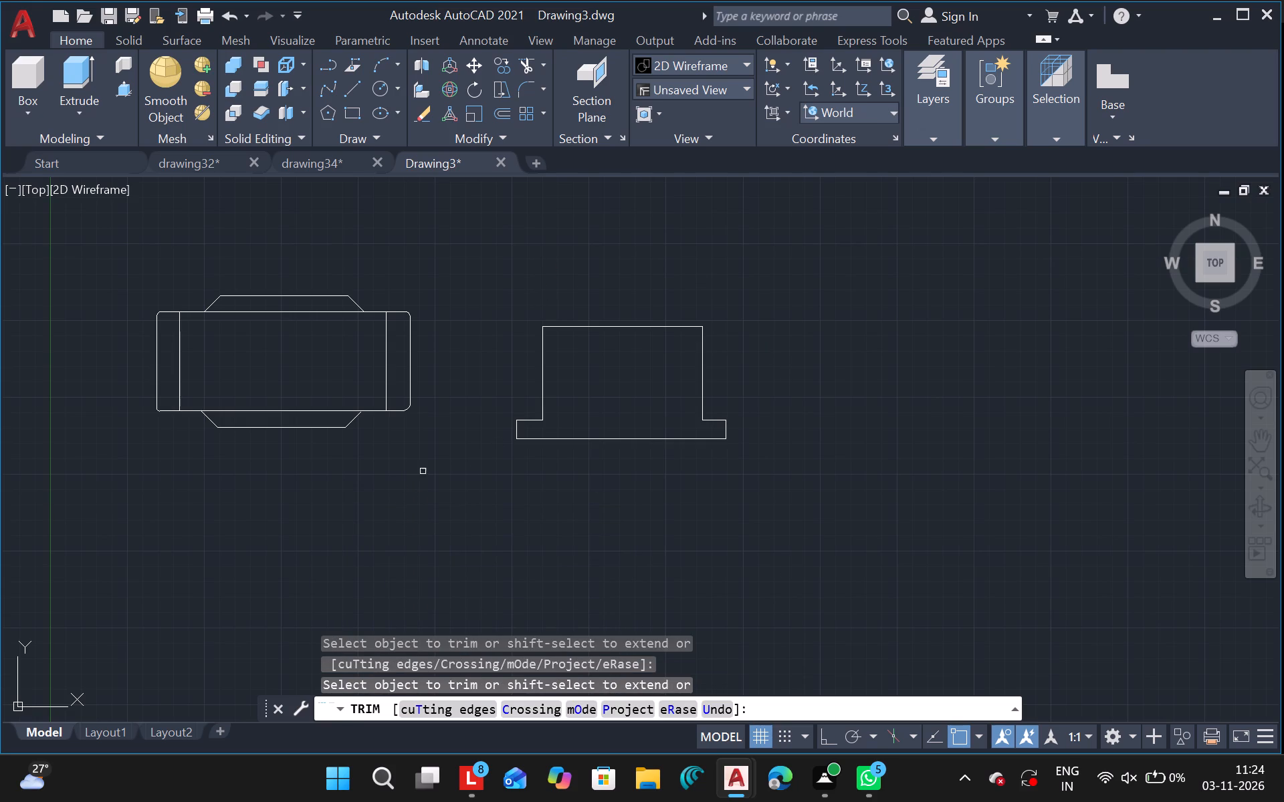
key(Escape)
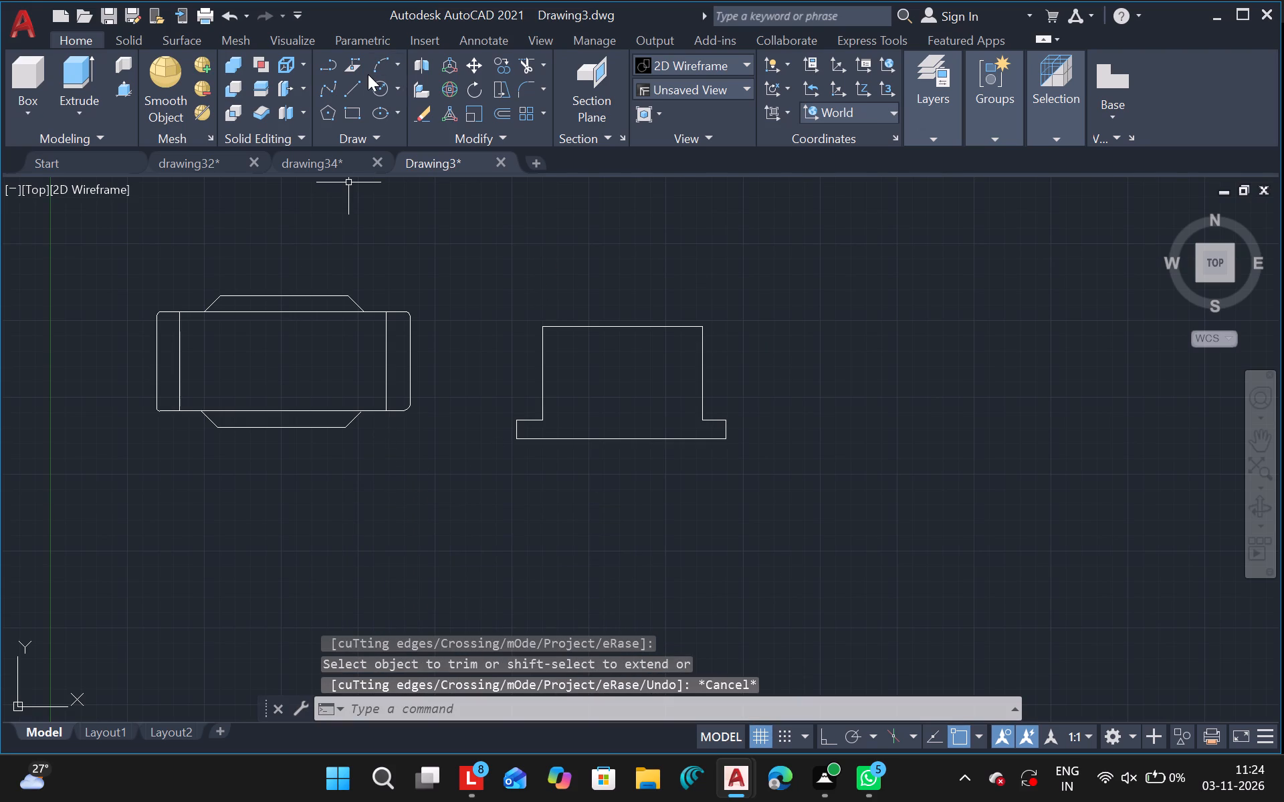
Draw a three-point arc from the outline's upper-left corner through its upper-right corner, ending just outside the right vertical.
click(375, 74)
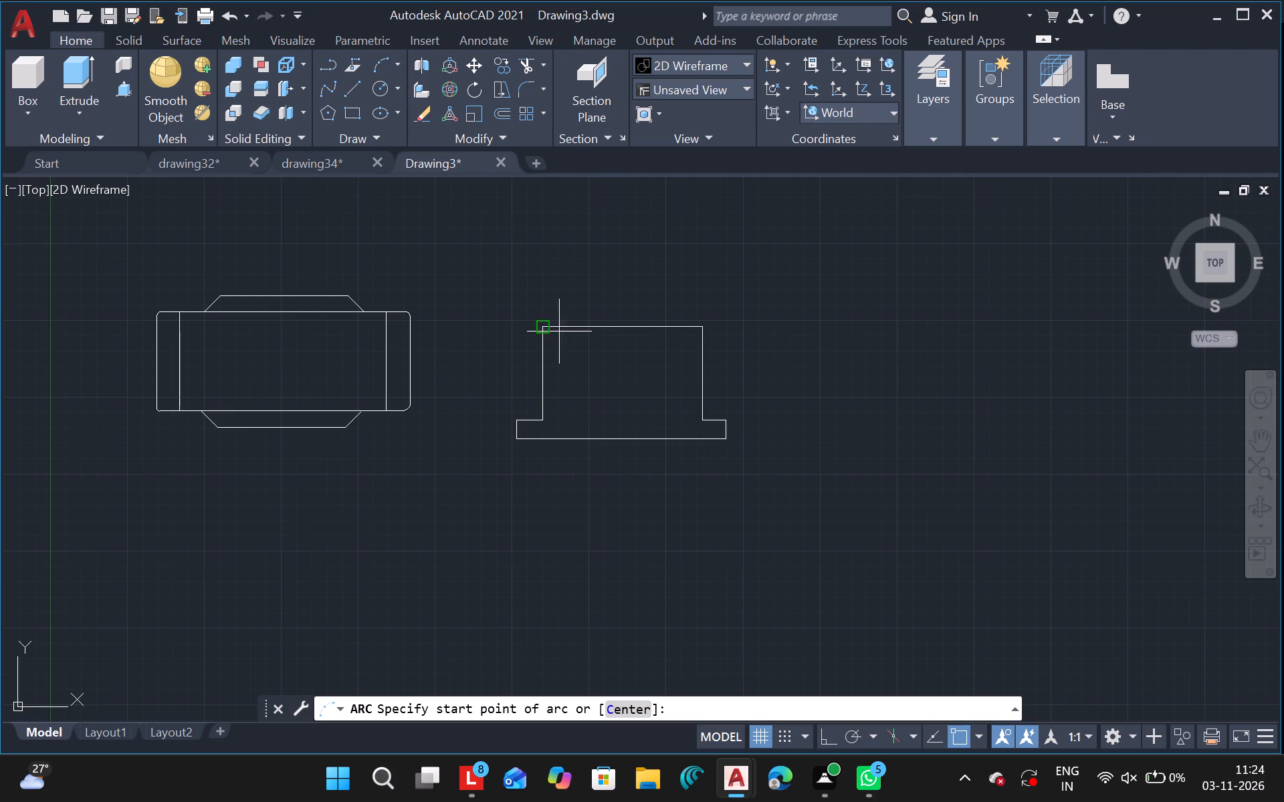
drag(546, 324, 732, 279)
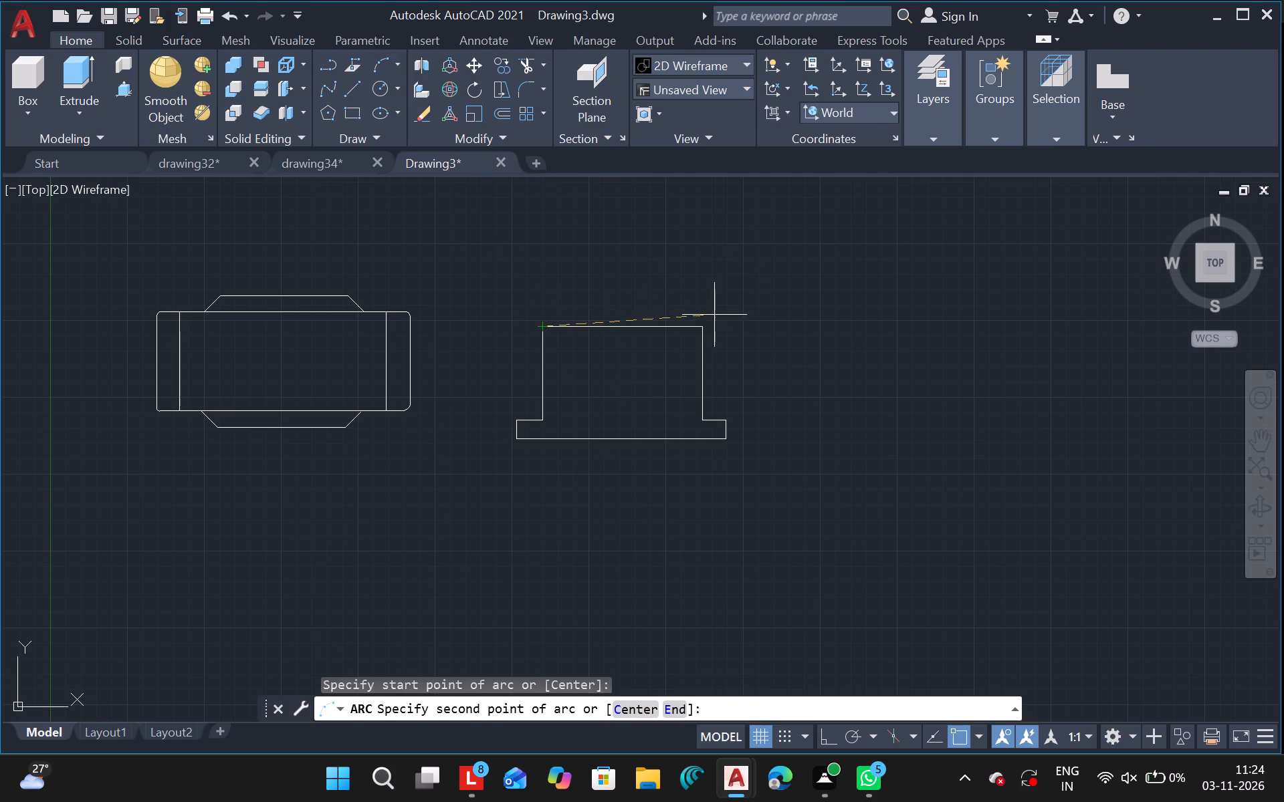
click(708, 325)
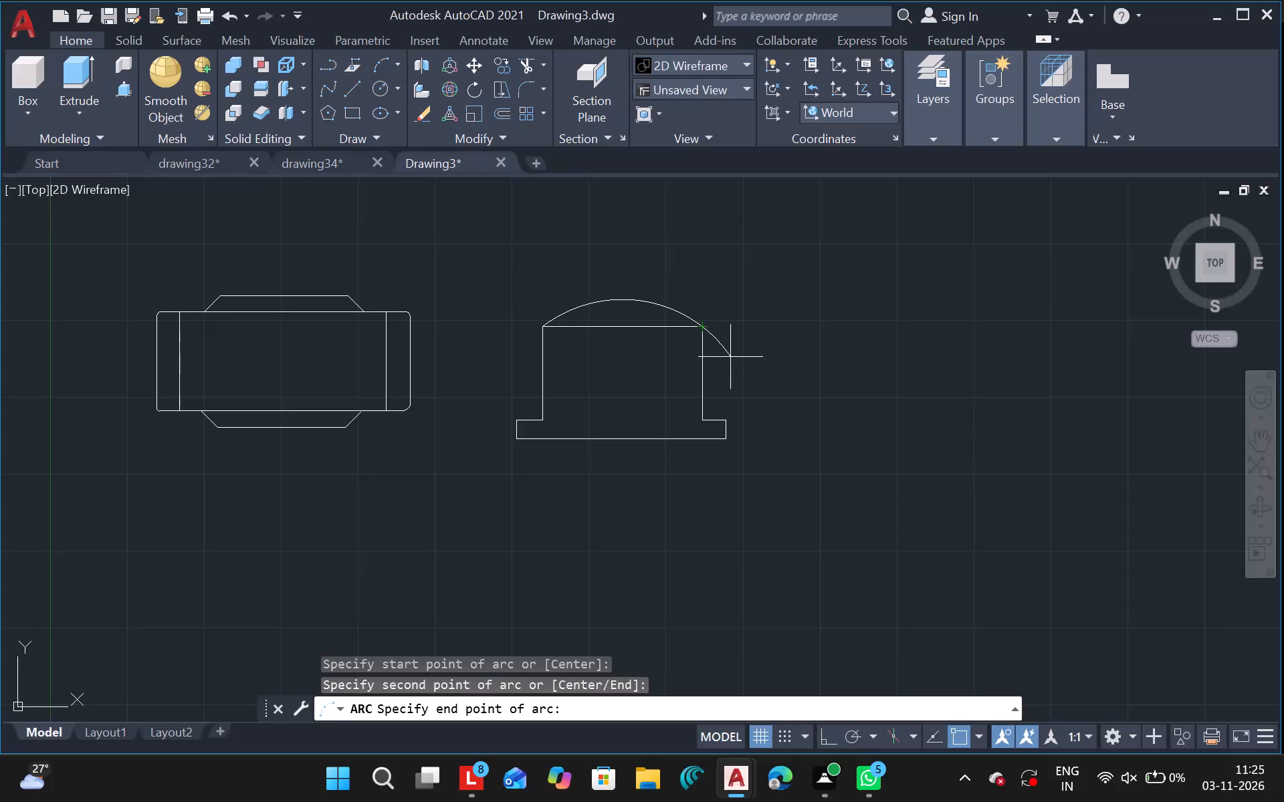
click(730, 357)
key(Escape)
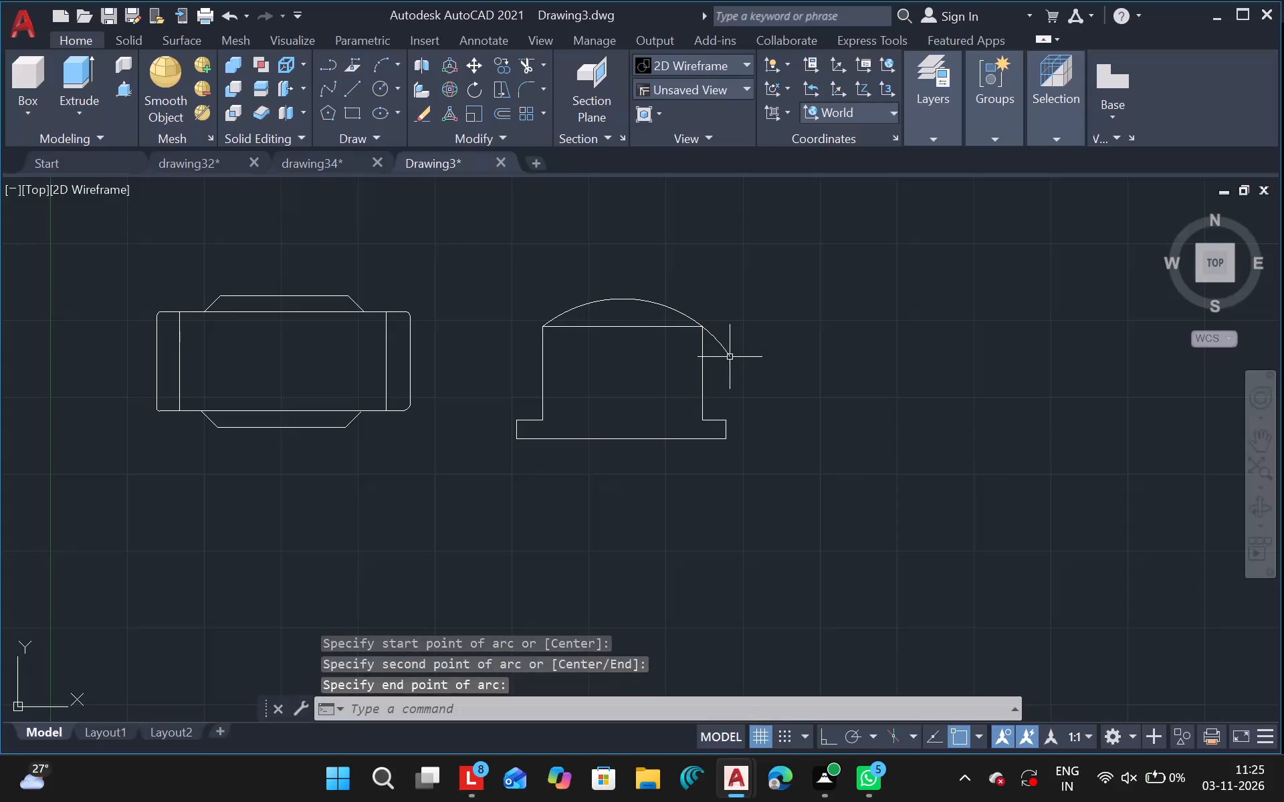
Trim the horizontal line beneath the arc and the arc's tail beyond the right vertical.
text(tr)
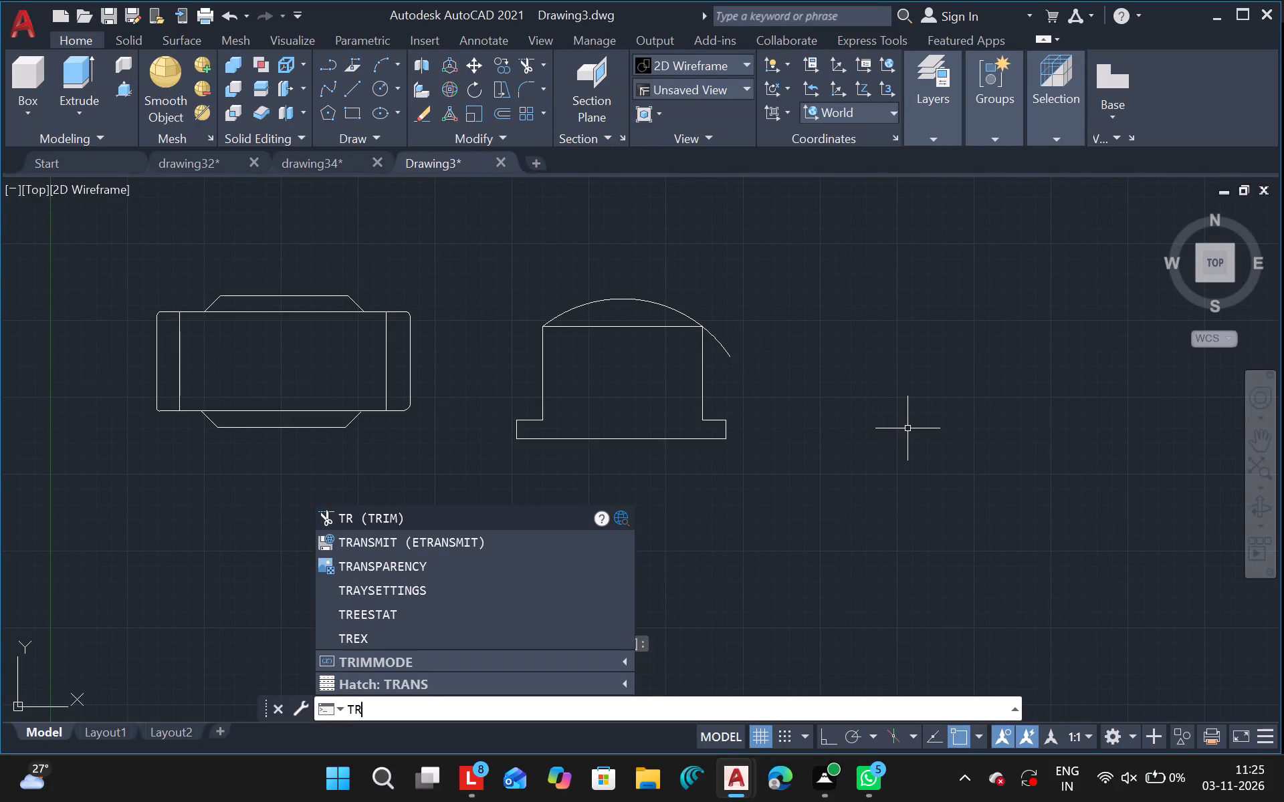
click(379, 528)
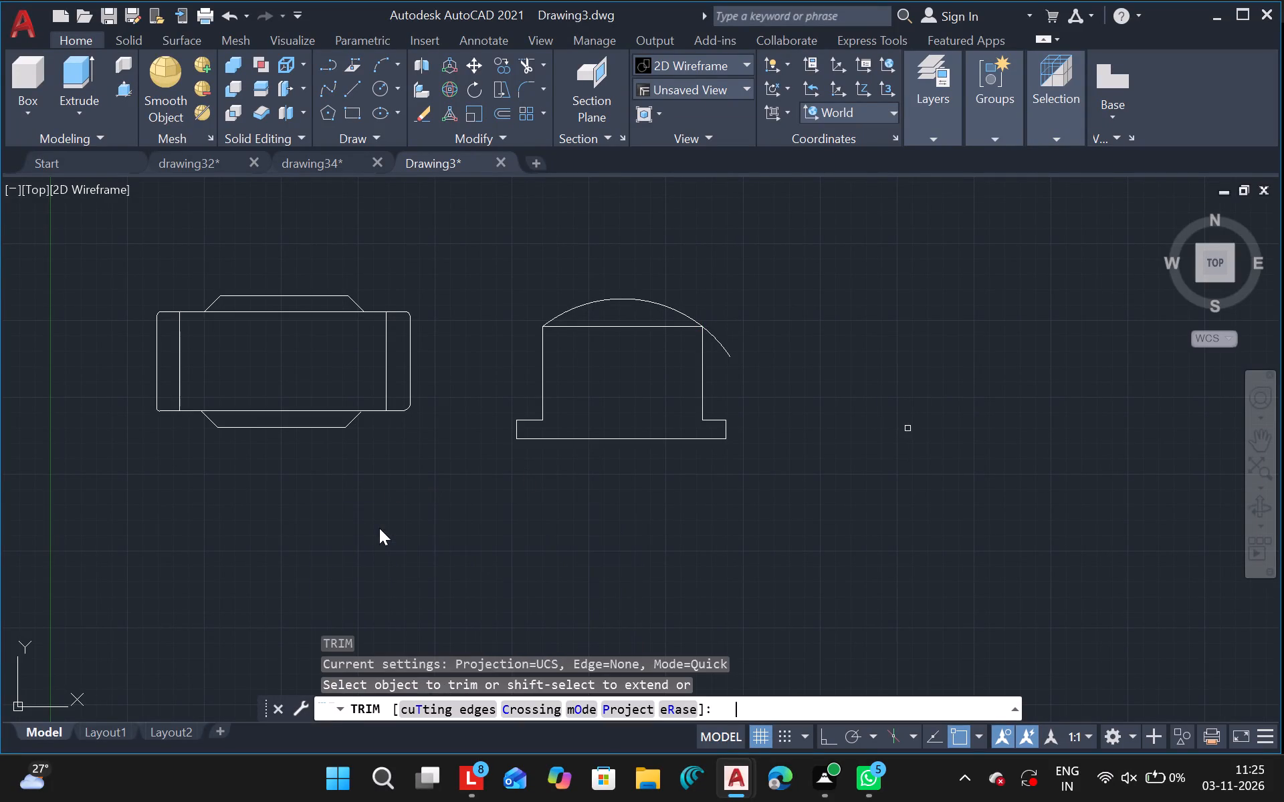
click(601, 328)
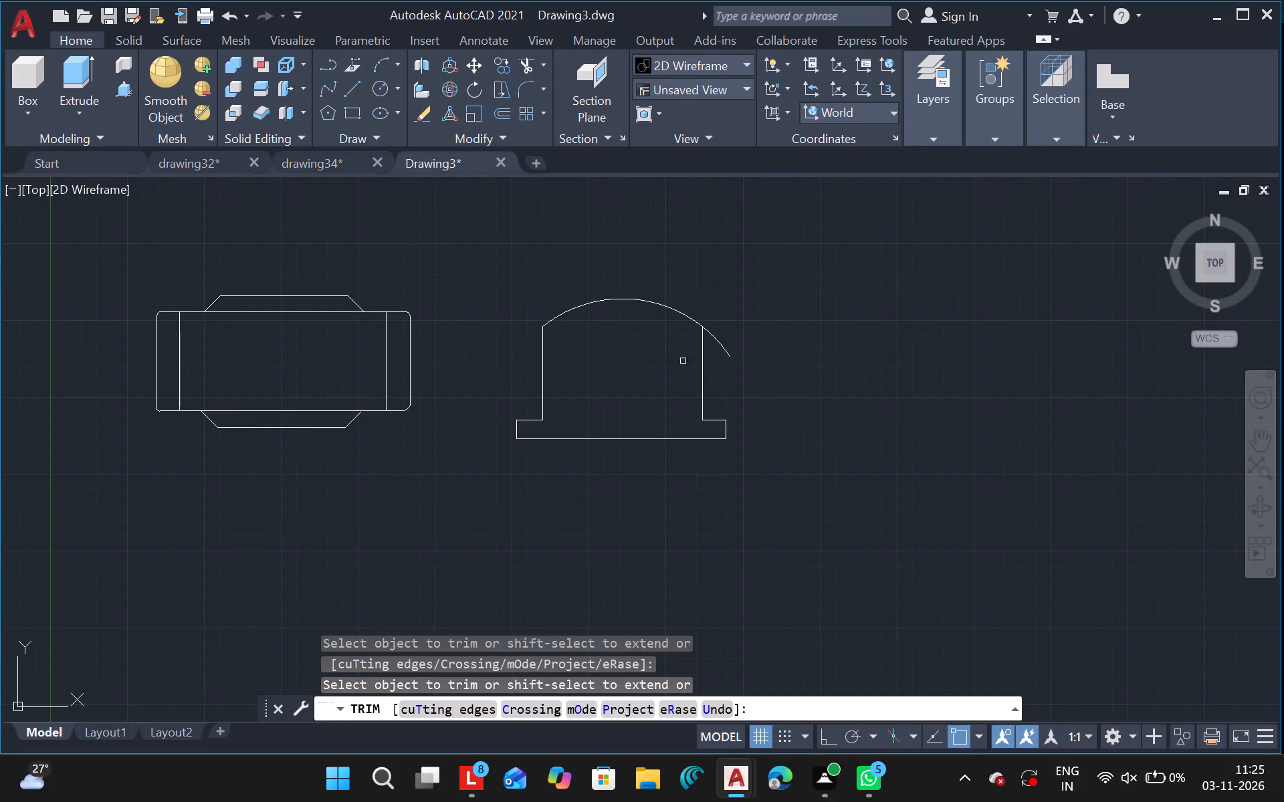
click(726, 356)
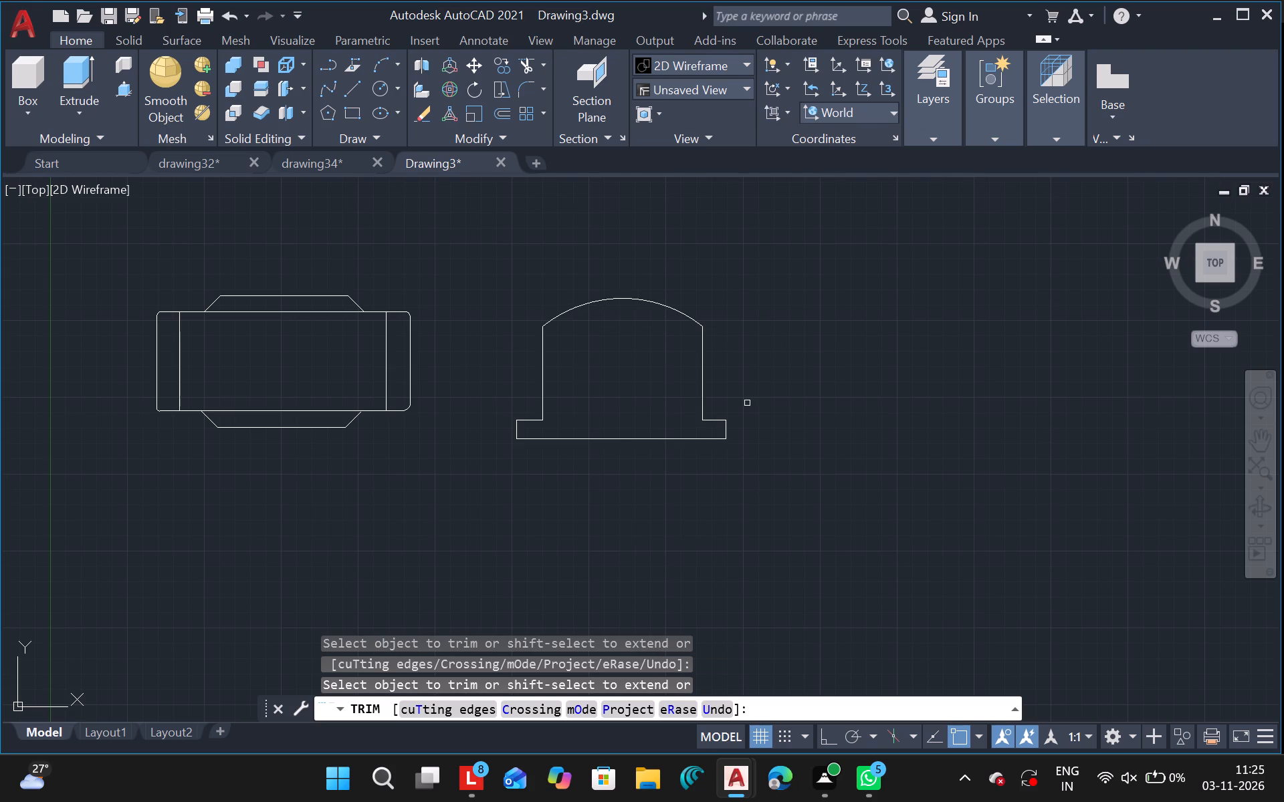
Draw a three-point arc from the base of the left vertical through the upper-left corner, ending above the top arc.
key(Escape)
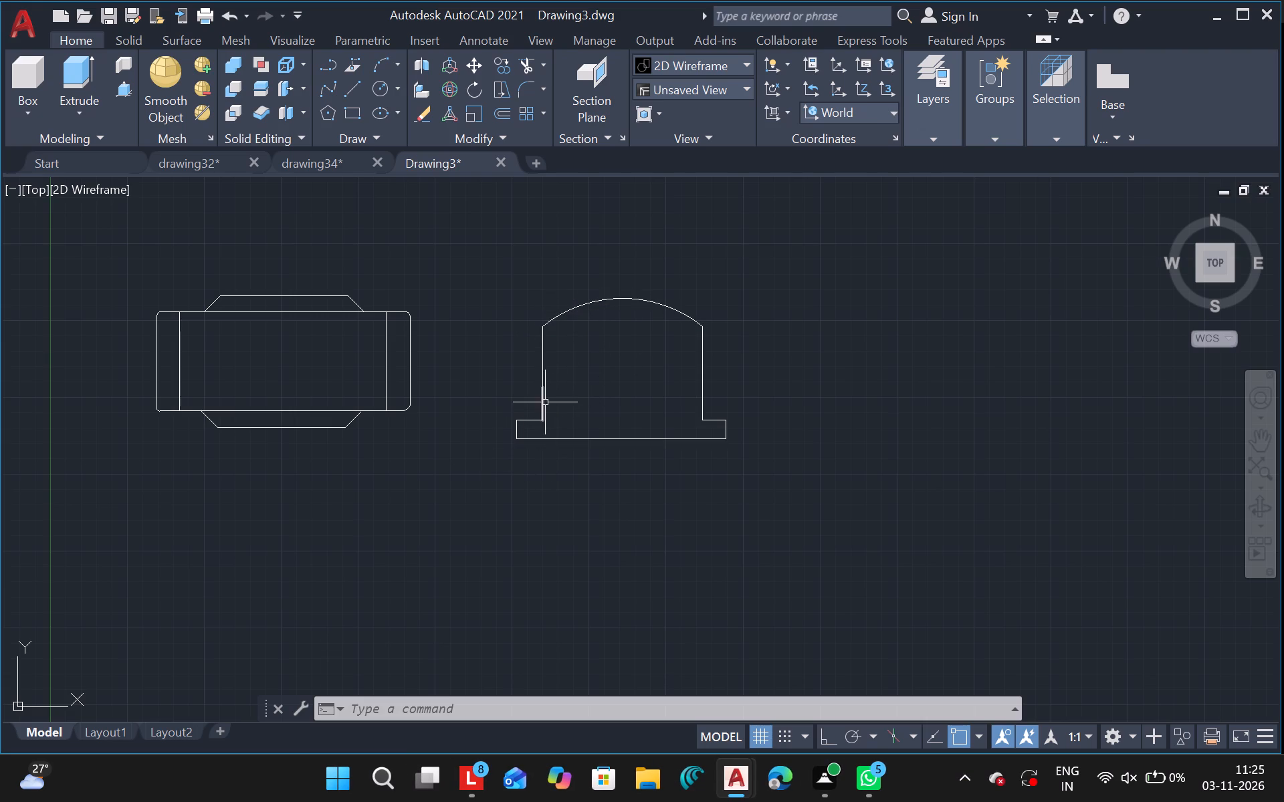
click(379, 54)
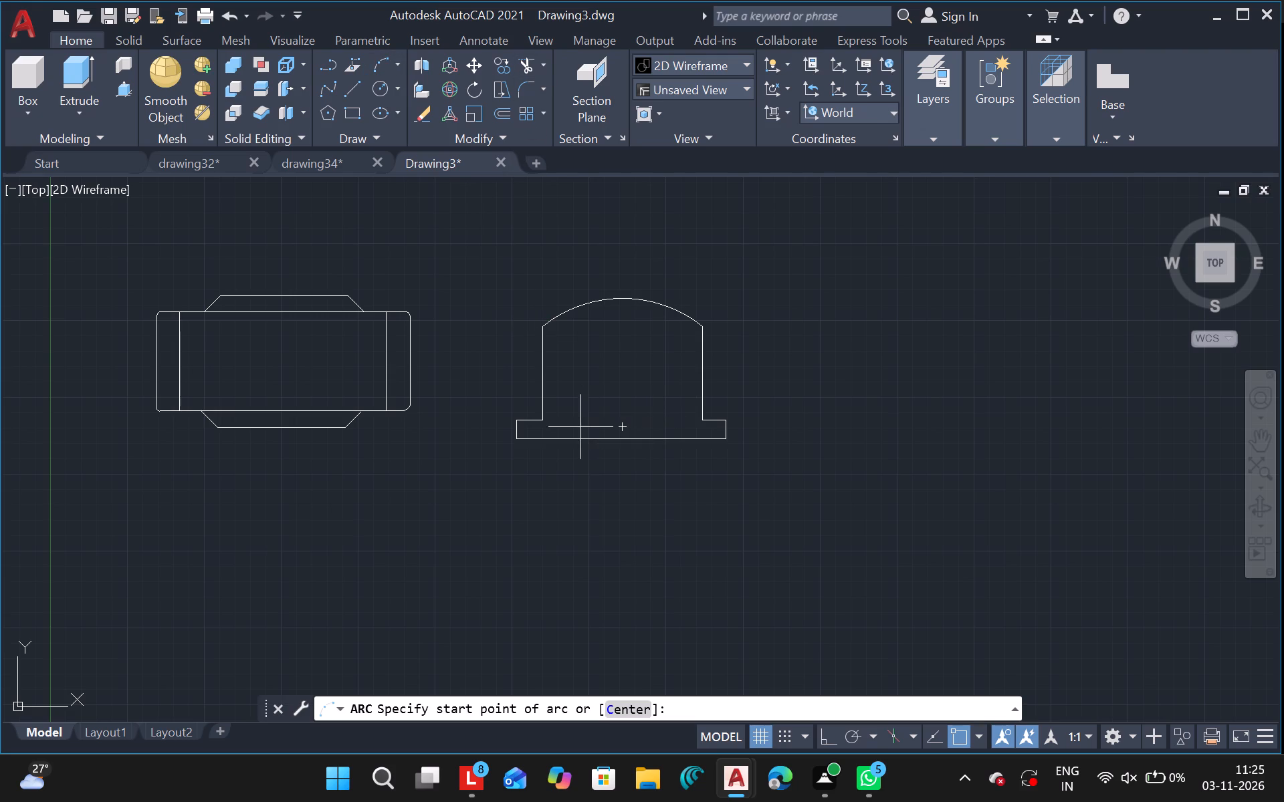
drag(543, 418, 542, 334)
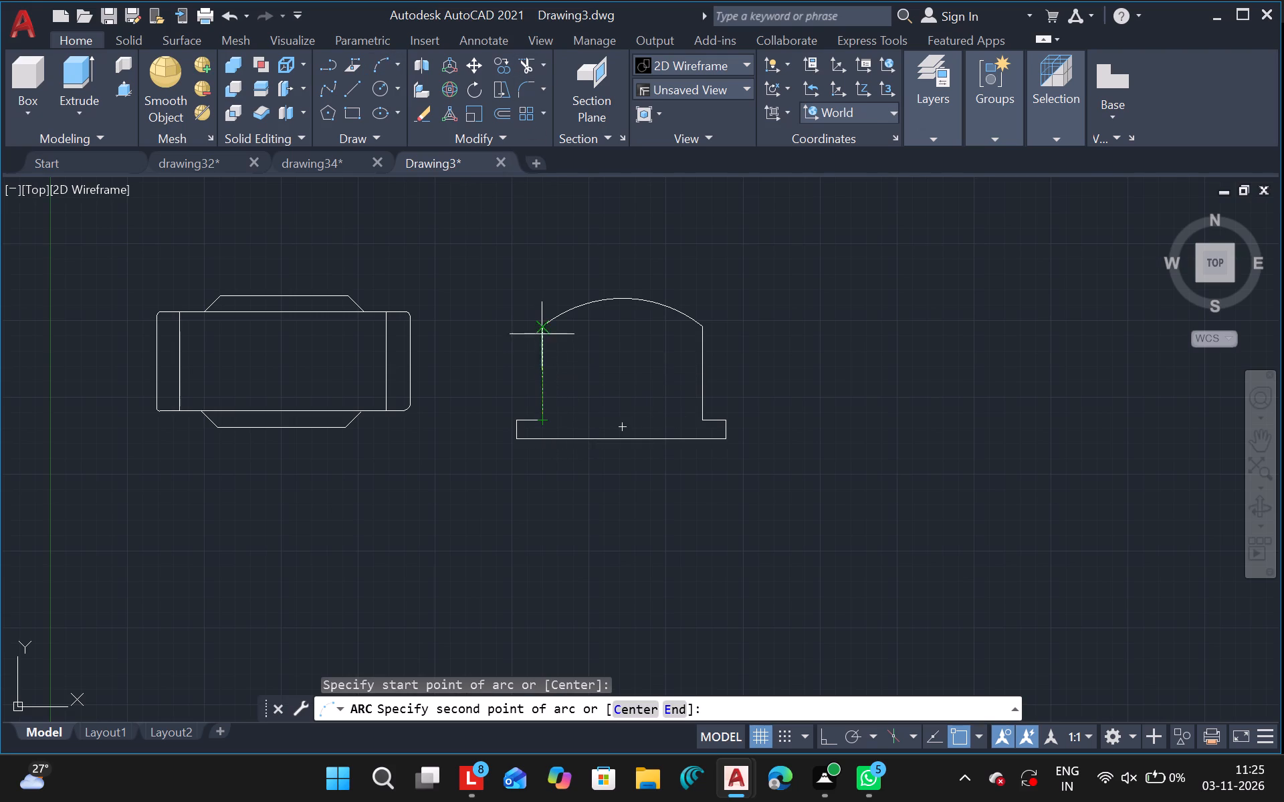
drag(542, 334, 542, 331)
click(542, 331)
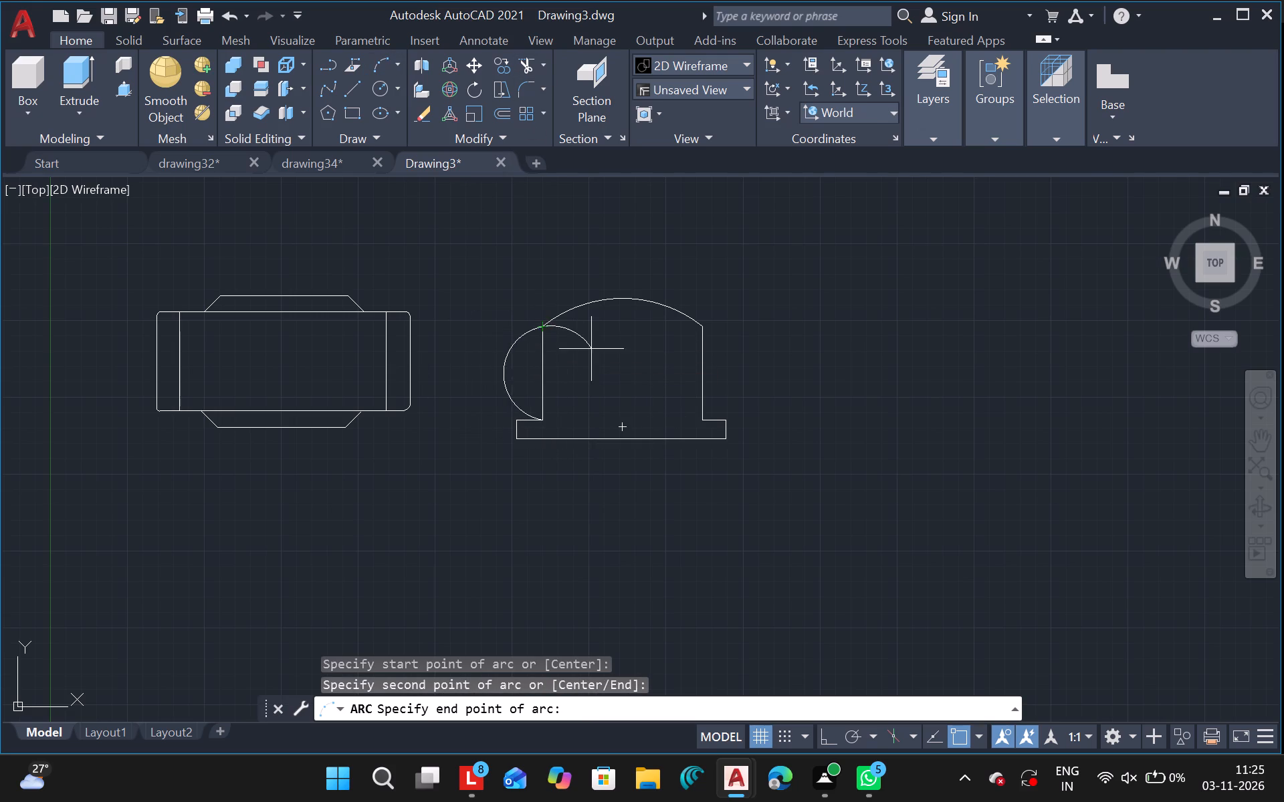
click(575, 285)
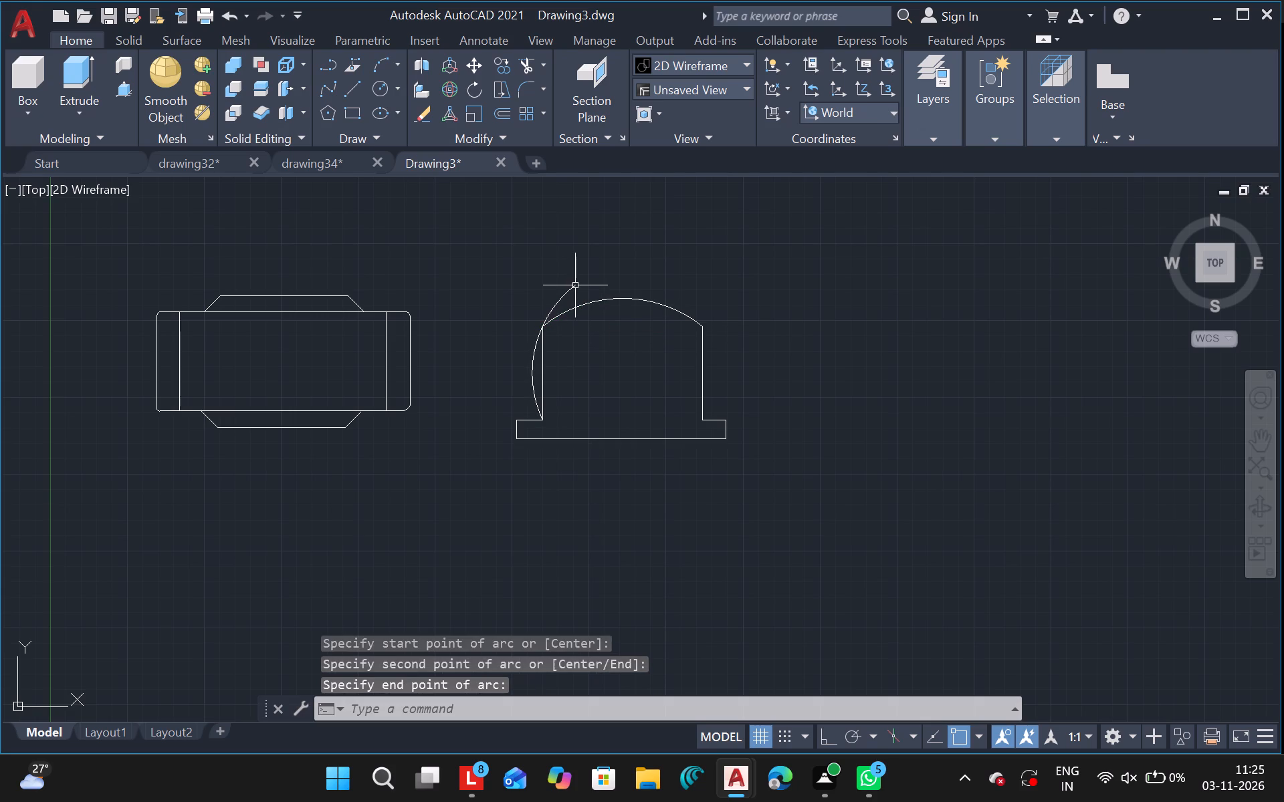
key(Escape)
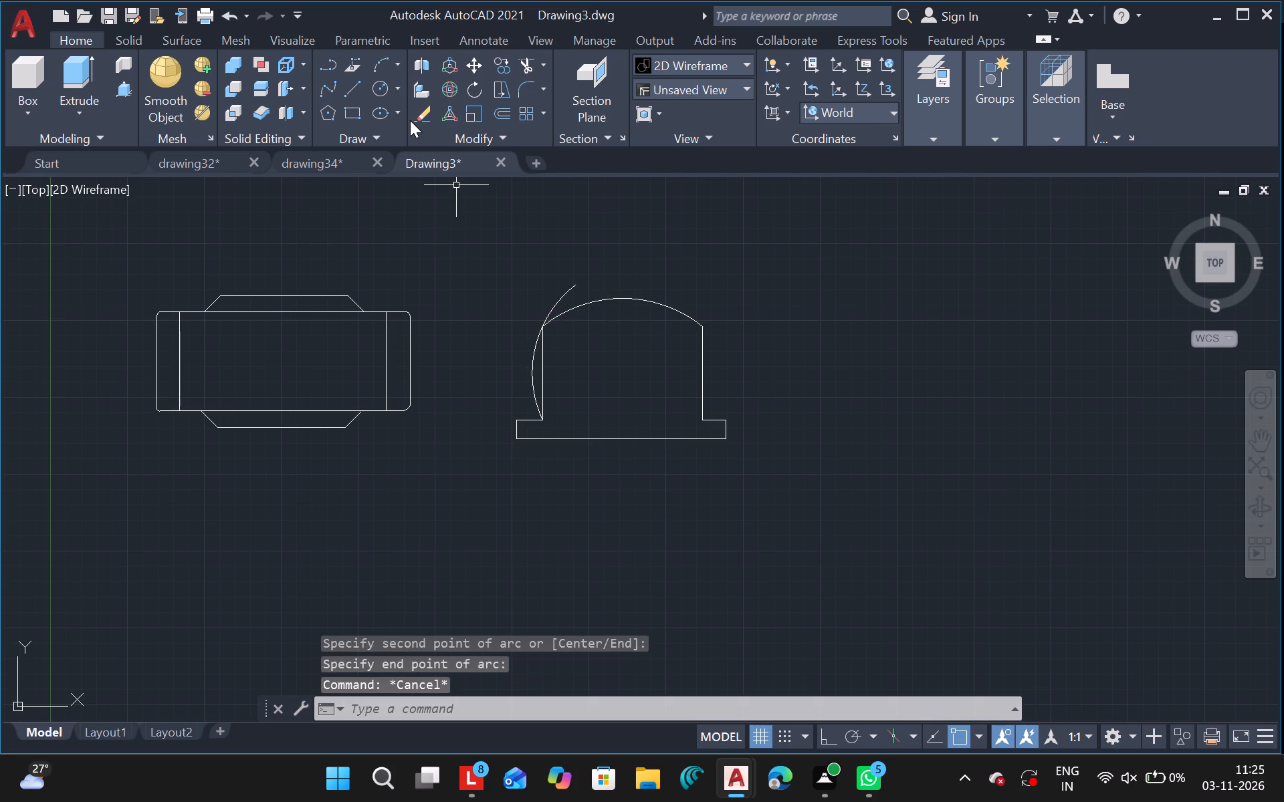
Draw a three-point arc from the base of the right vertical through the upper-right corner, ending above the top arc.
click(381, 63)
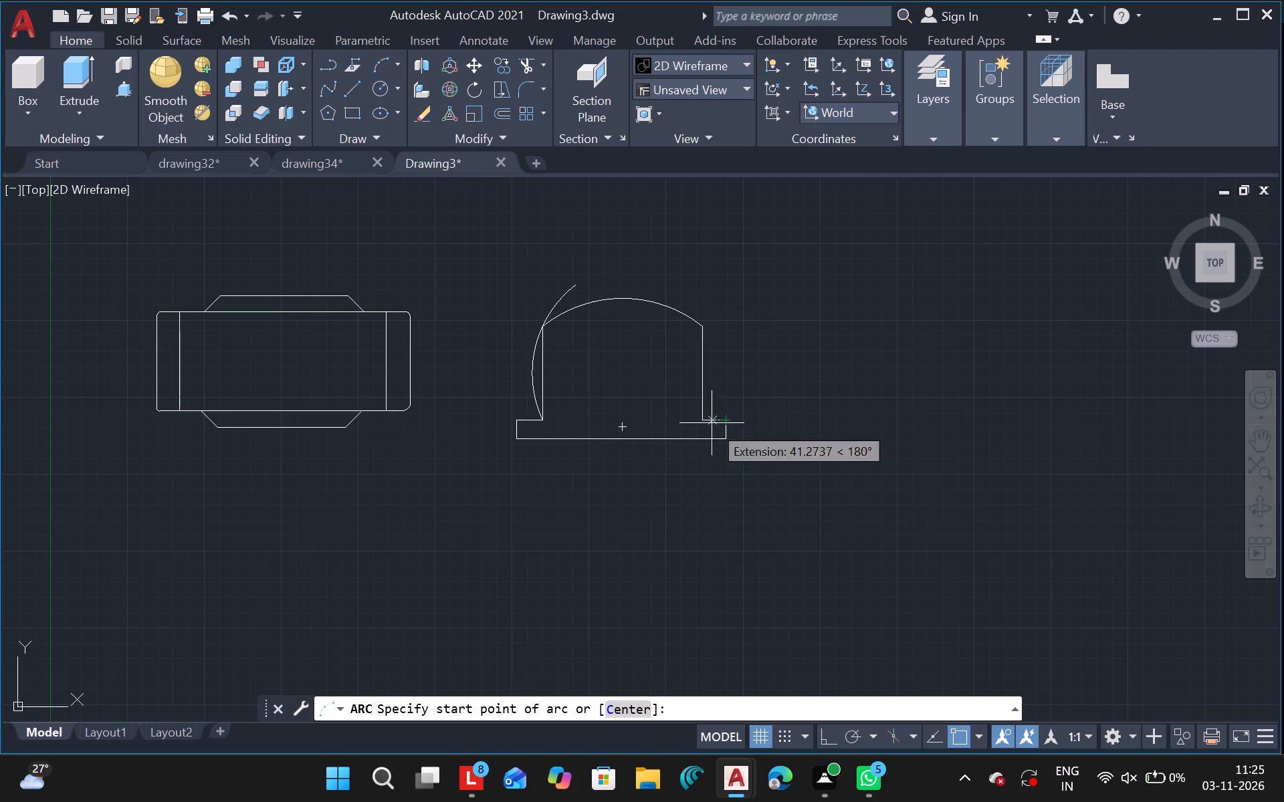
drag(708, 414, 704, 336)
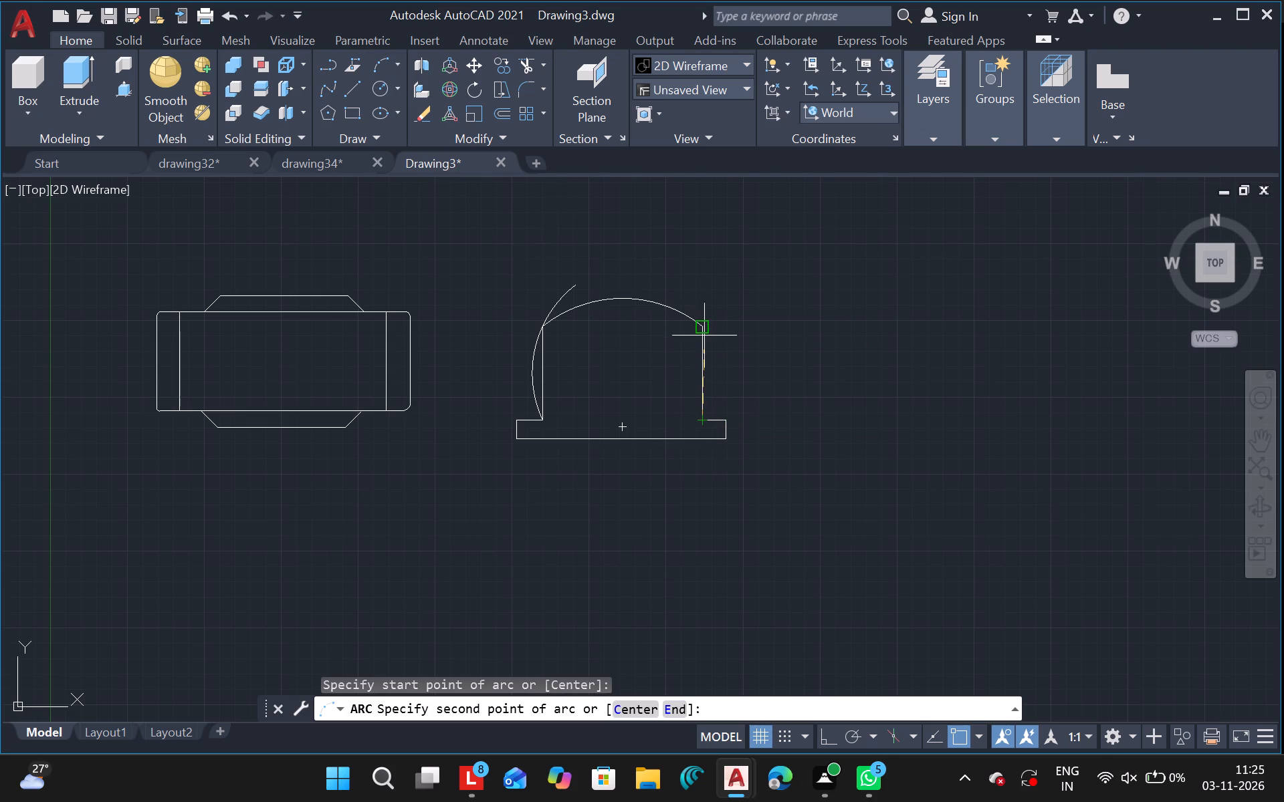
drag(704, 336, 700, 323)
click(700, 323)
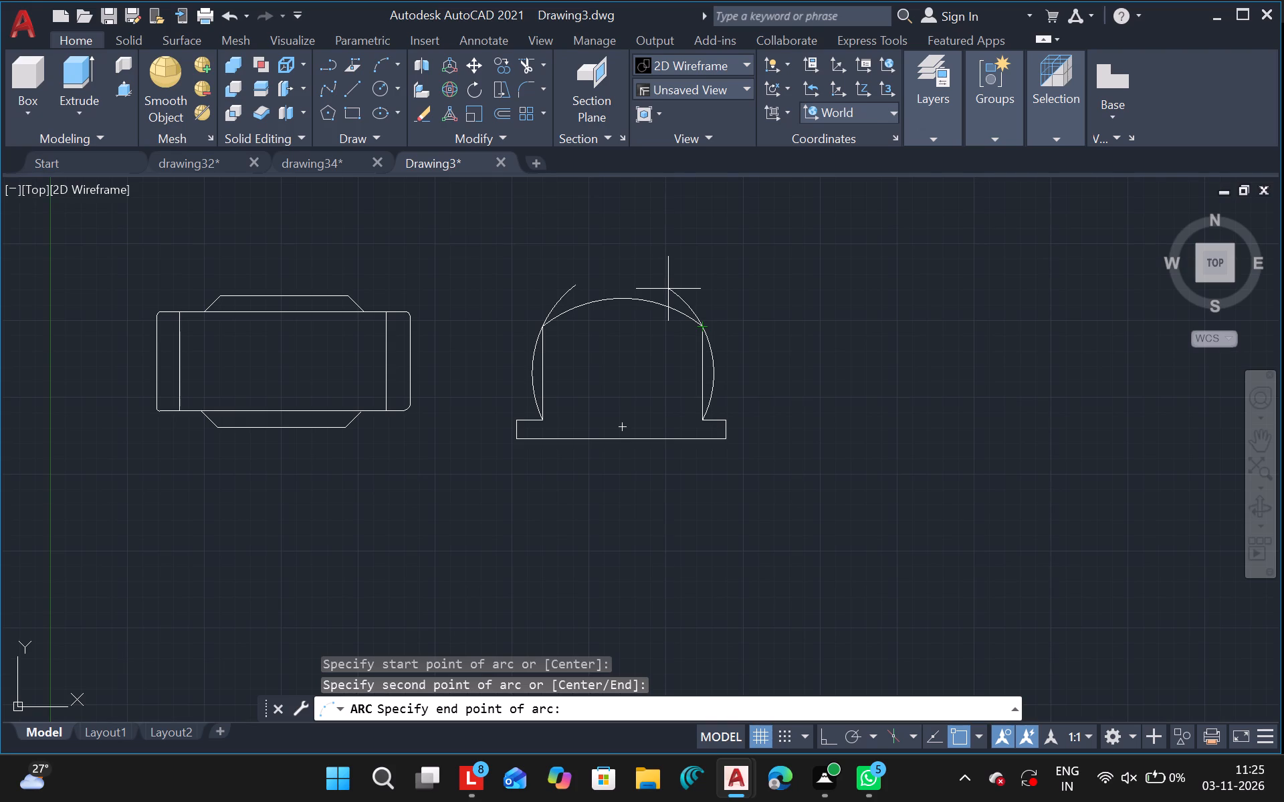
click(668, 289)
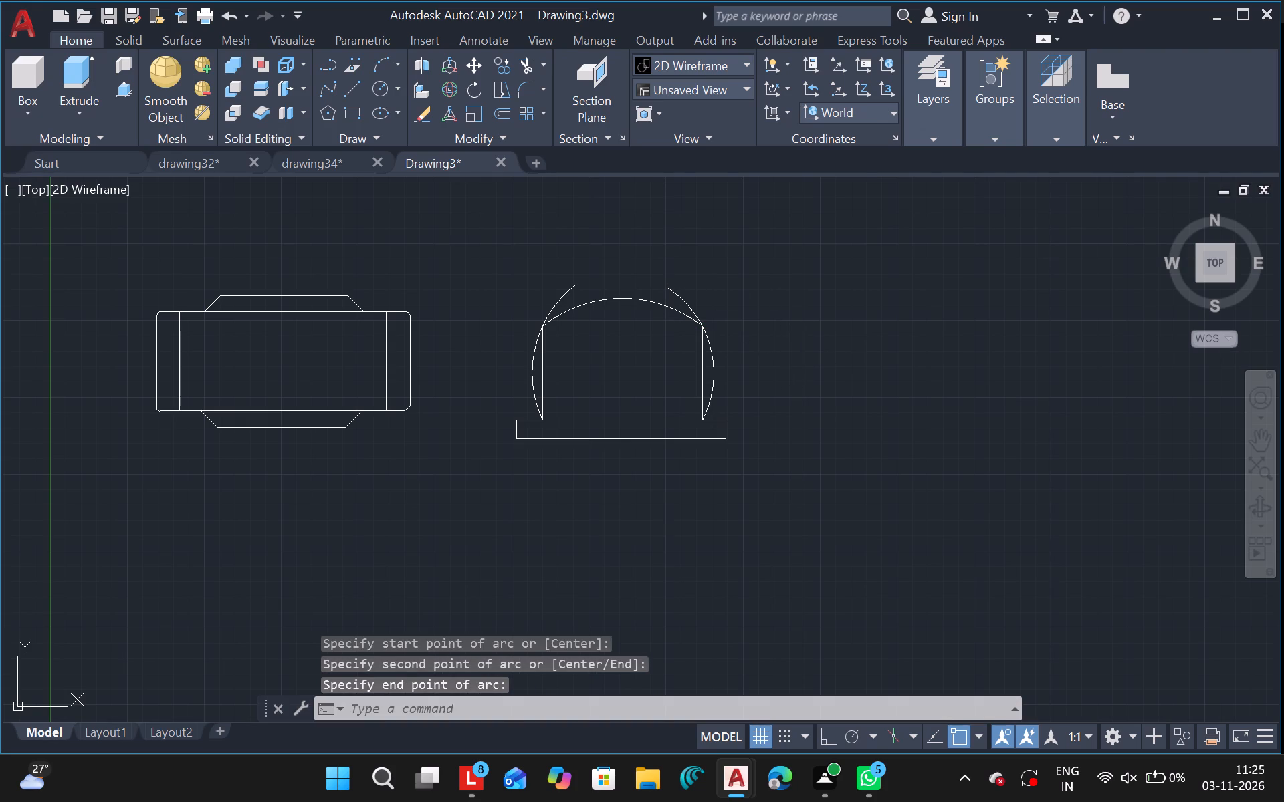
key(Escape)
Trim the tails of both side arcs that project above the top arc.
text(tr)
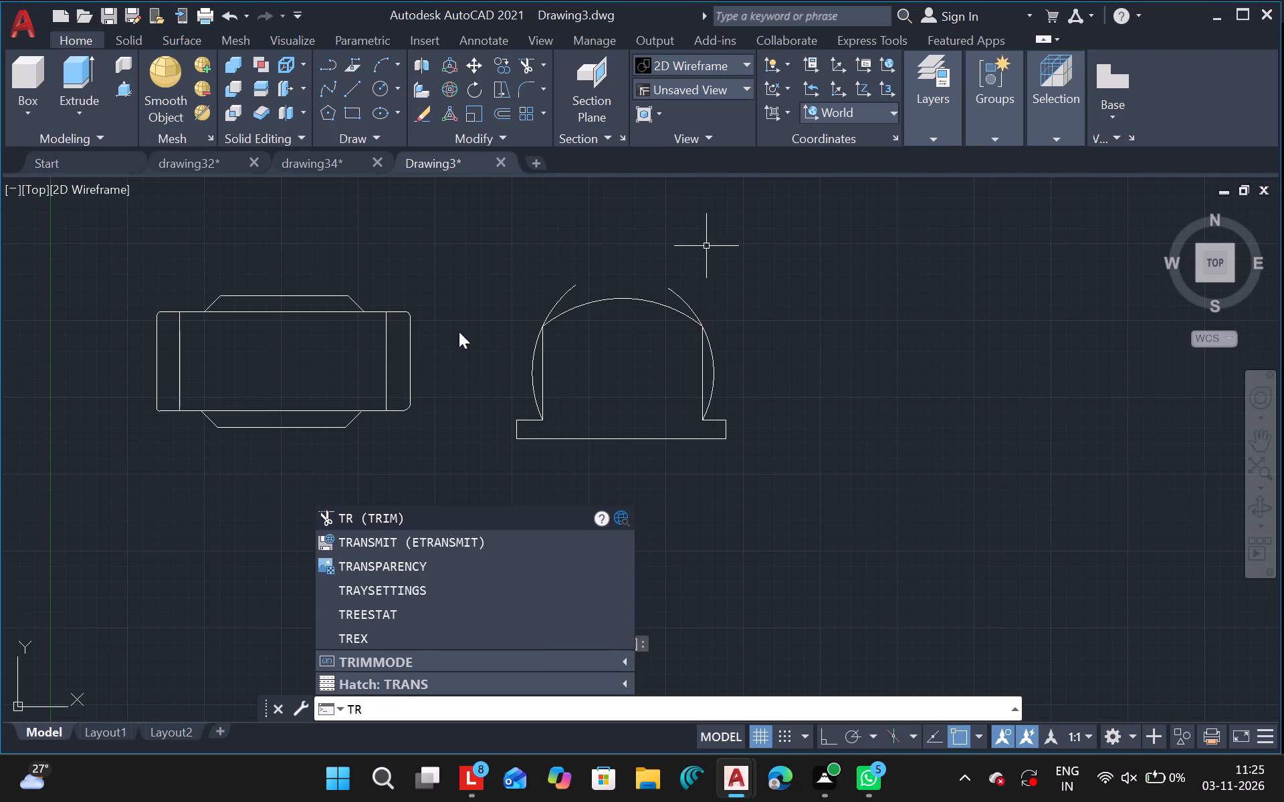
click(431, 518)
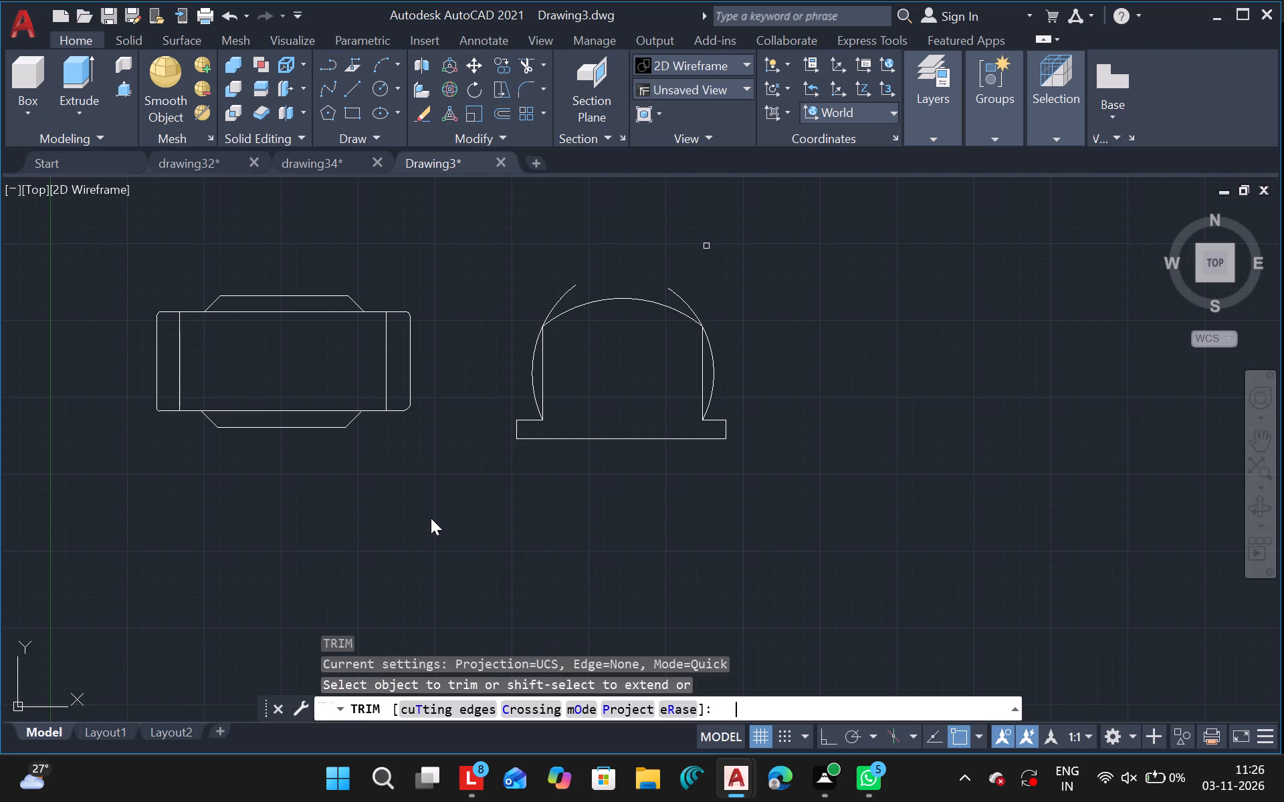
drag(569, 295, 671, 293)
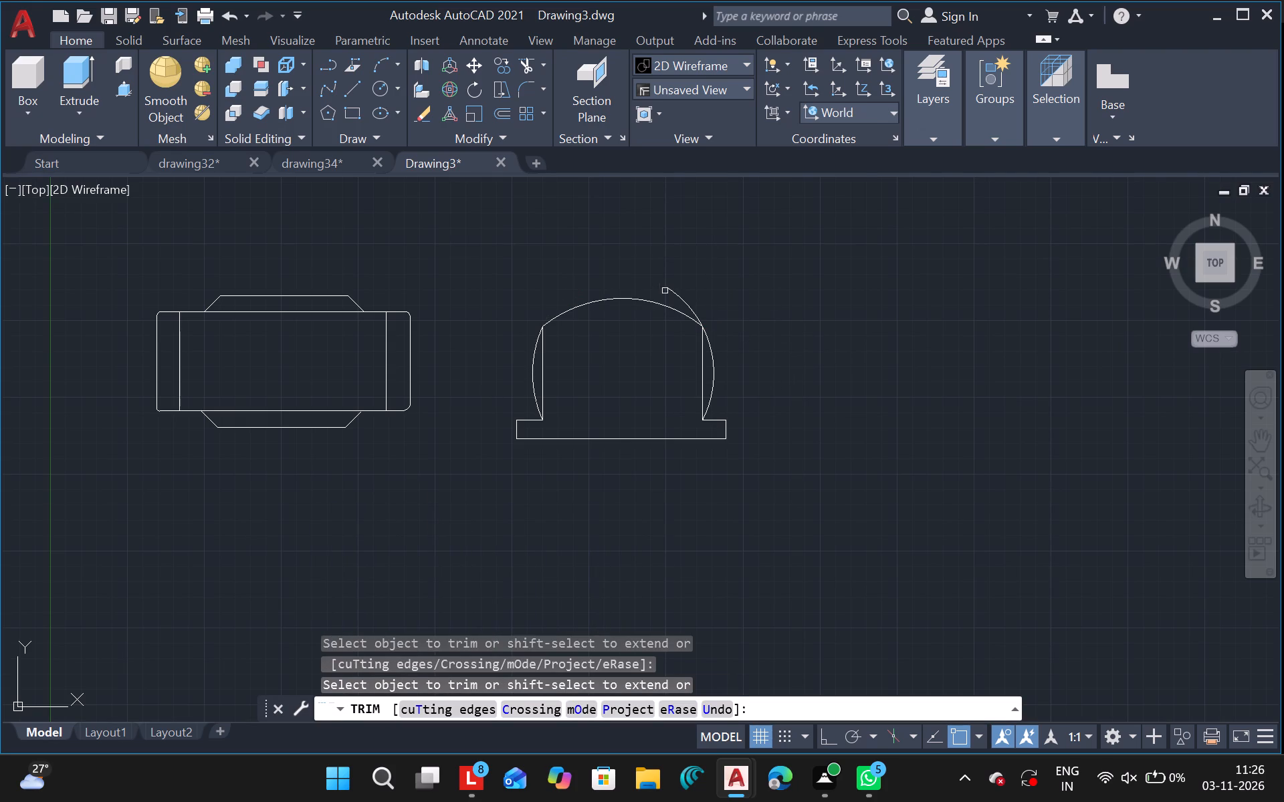
drag(671, 293, 673, 294)
click(673, 294)
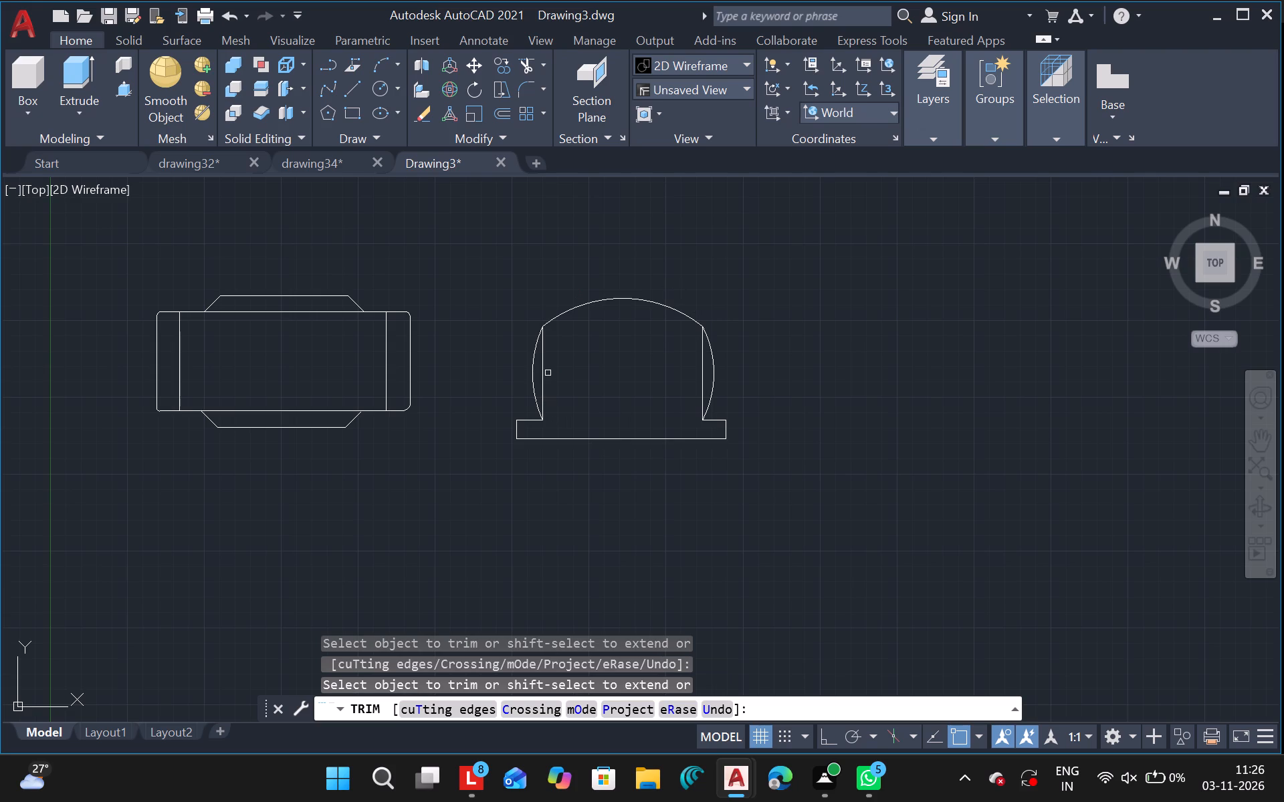
Trim away the left and right verticals inside the bulging side arcs, including the leftover lower piece of the left one.
drag(539, 372, 552, 371)
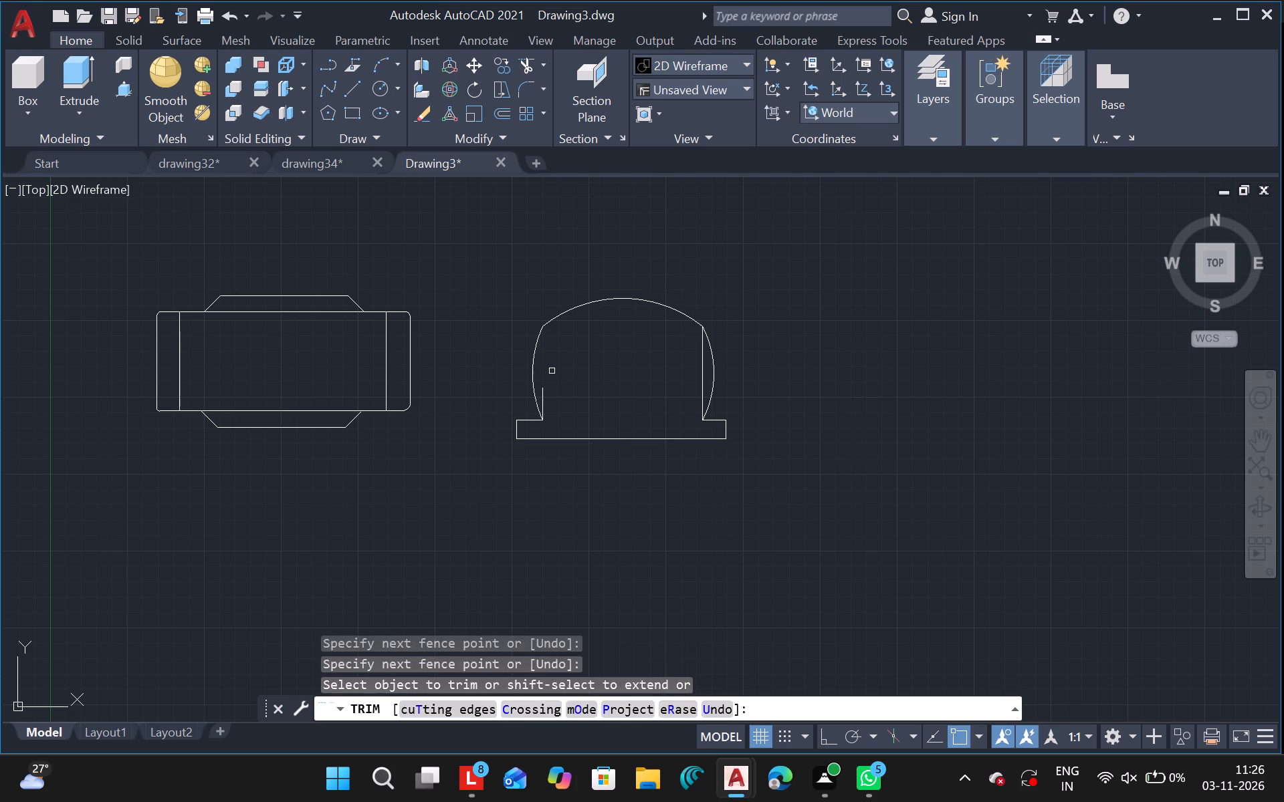
click(552, 371)
drag(544, 397, 701, 371)
click(701, 371)
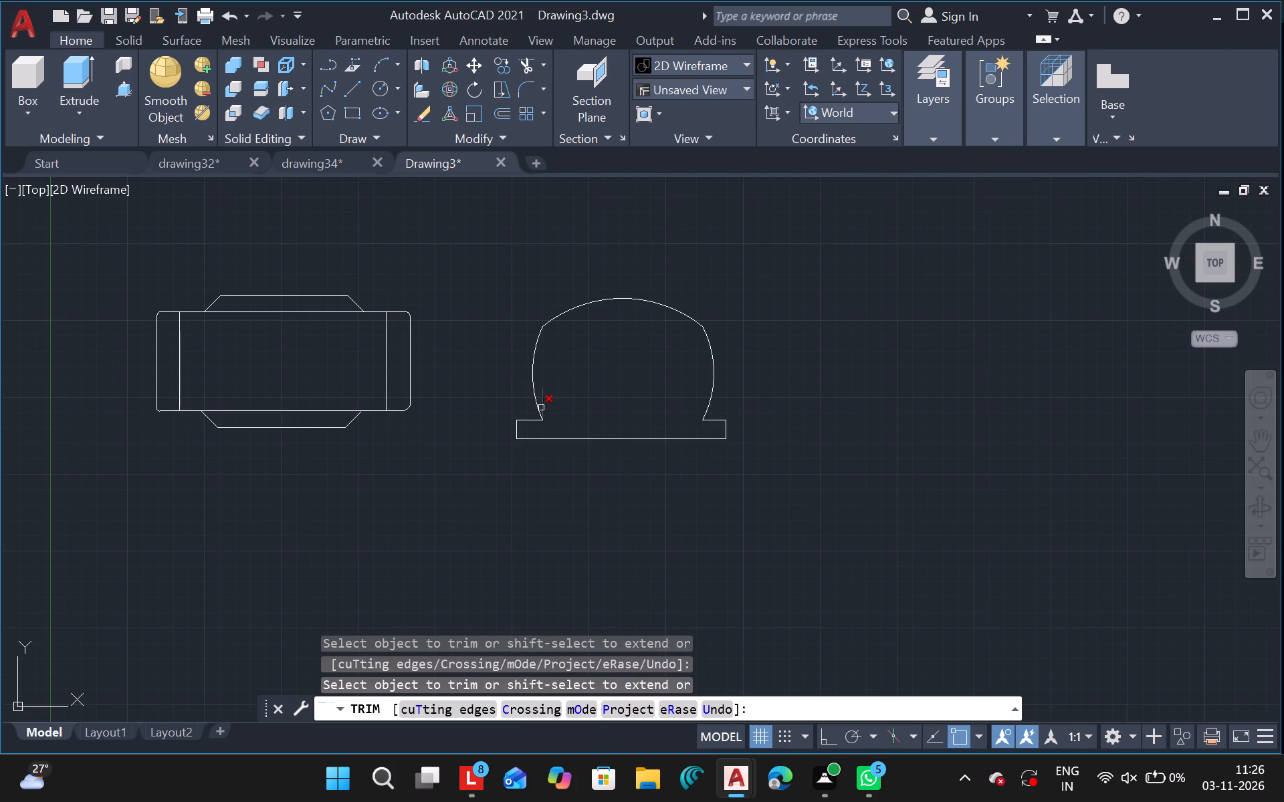
click(544, 397)
key(Escape)
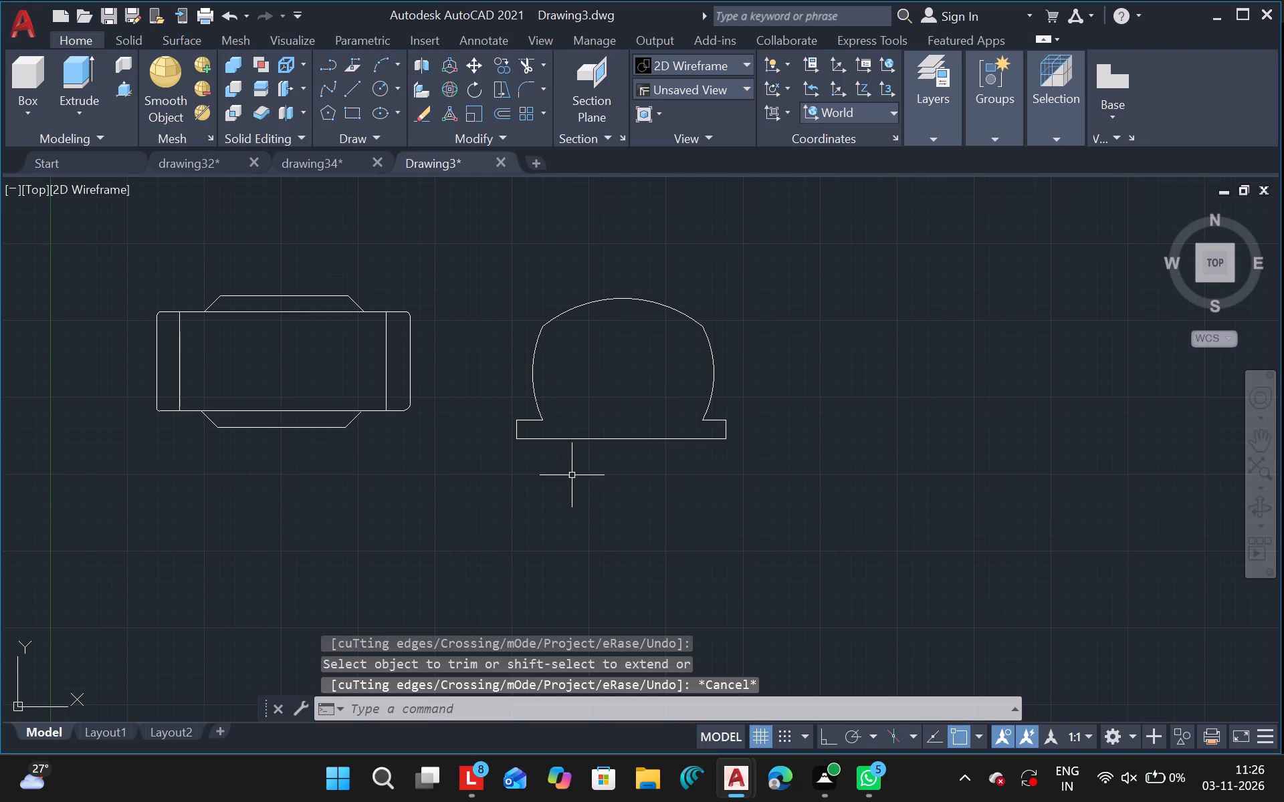
Delete the top arc that spans the two side arcs.
click(601, 299)
key(Delete)
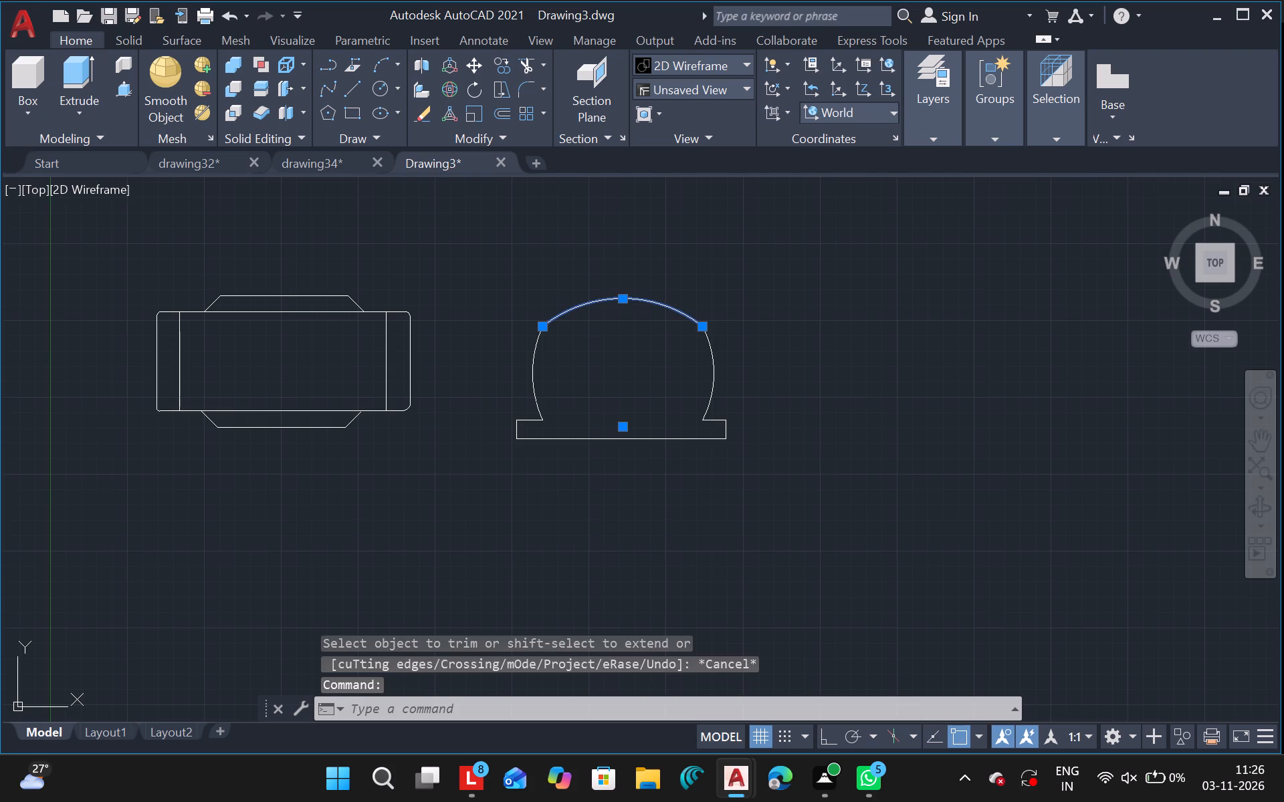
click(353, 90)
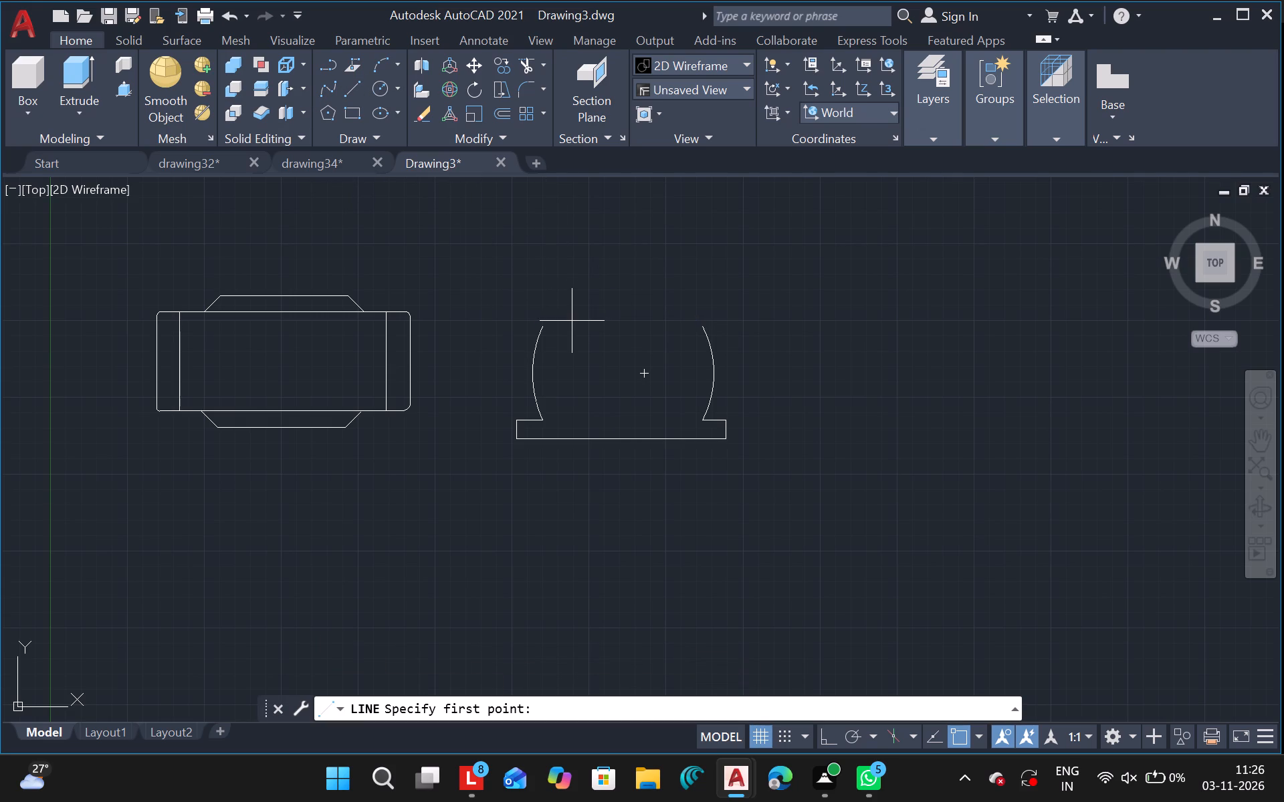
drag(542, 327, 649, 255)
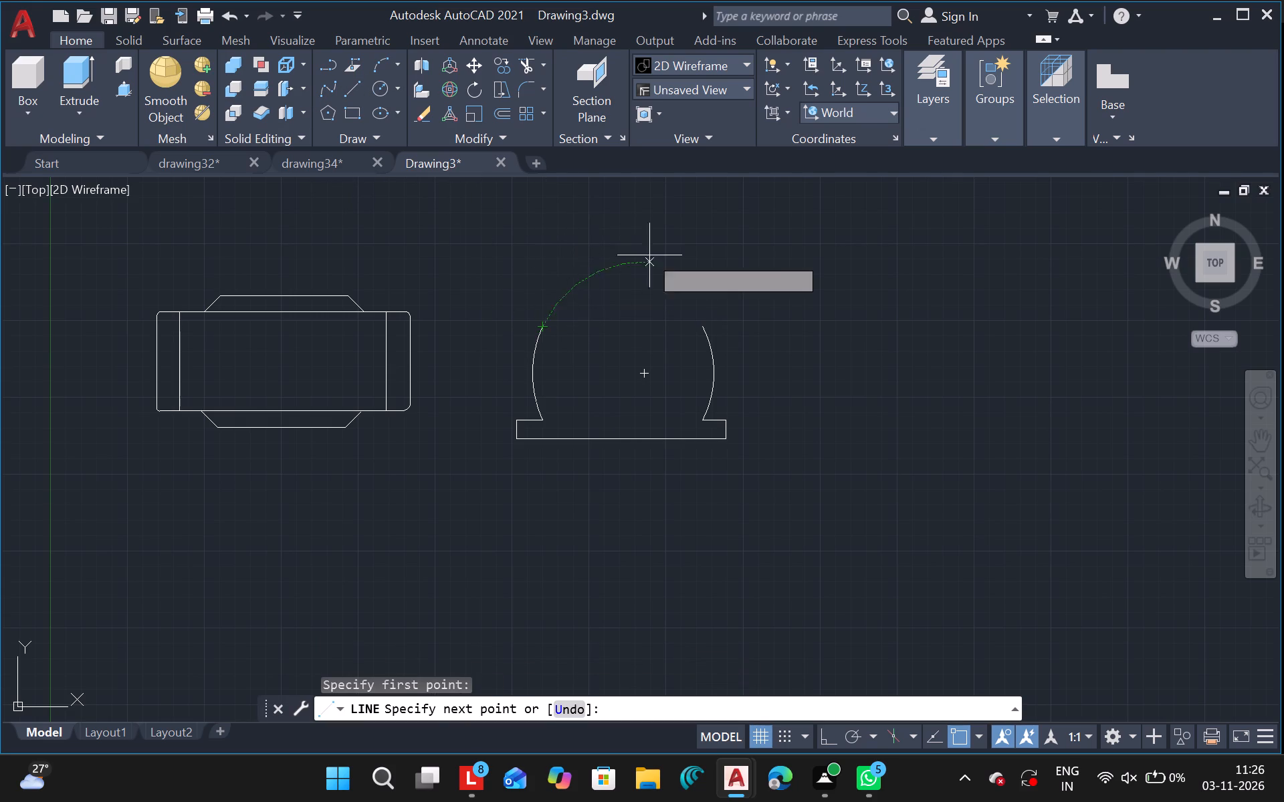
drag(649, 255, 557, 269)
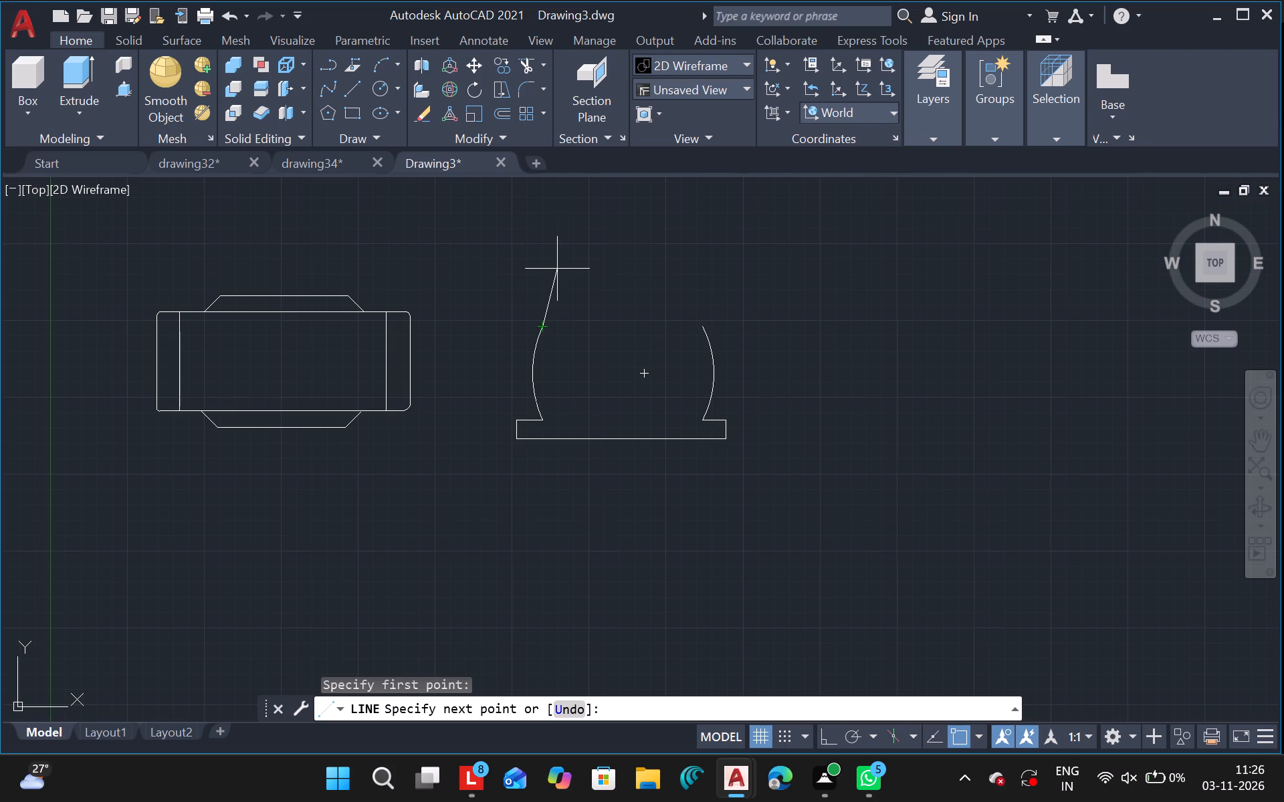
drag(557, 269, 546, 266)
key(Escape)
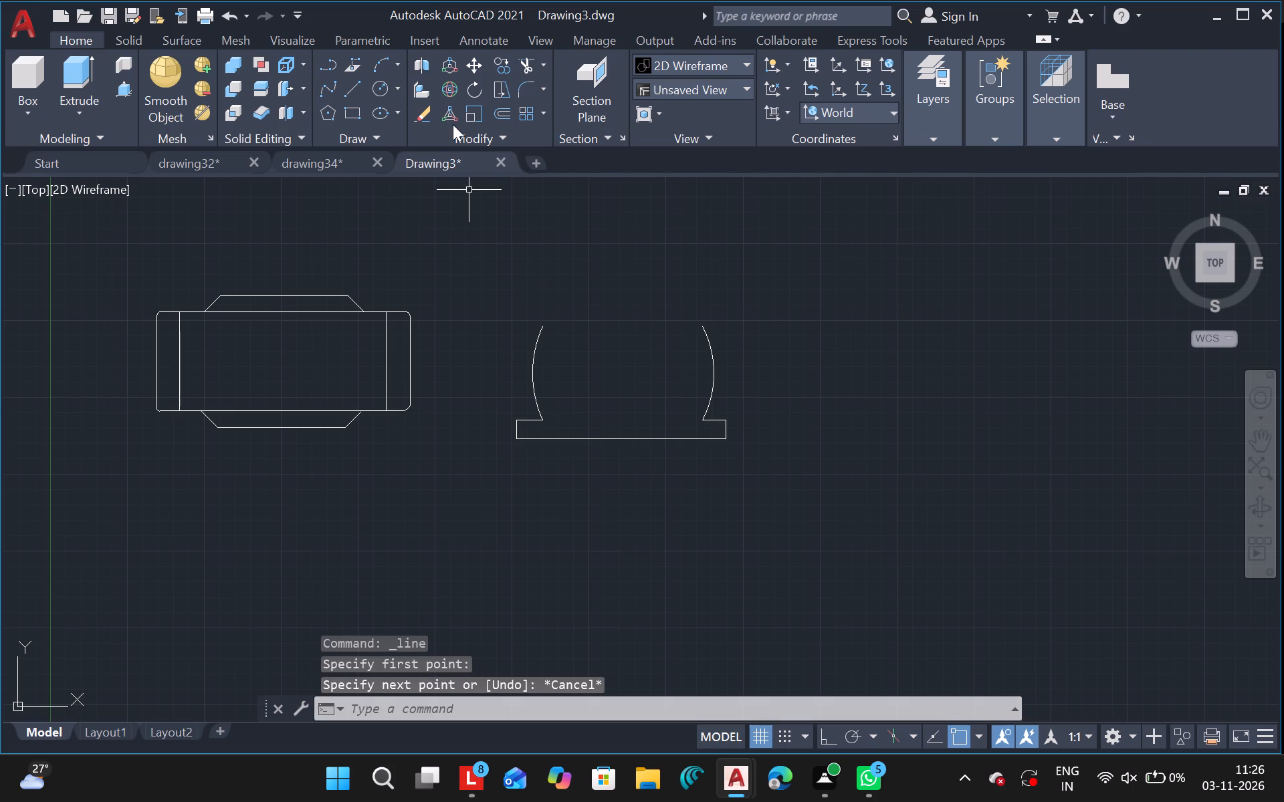
Draw a horizontal line above the two side arcs, slightly shorter than the gap between their upper ends.
click(349, 95)
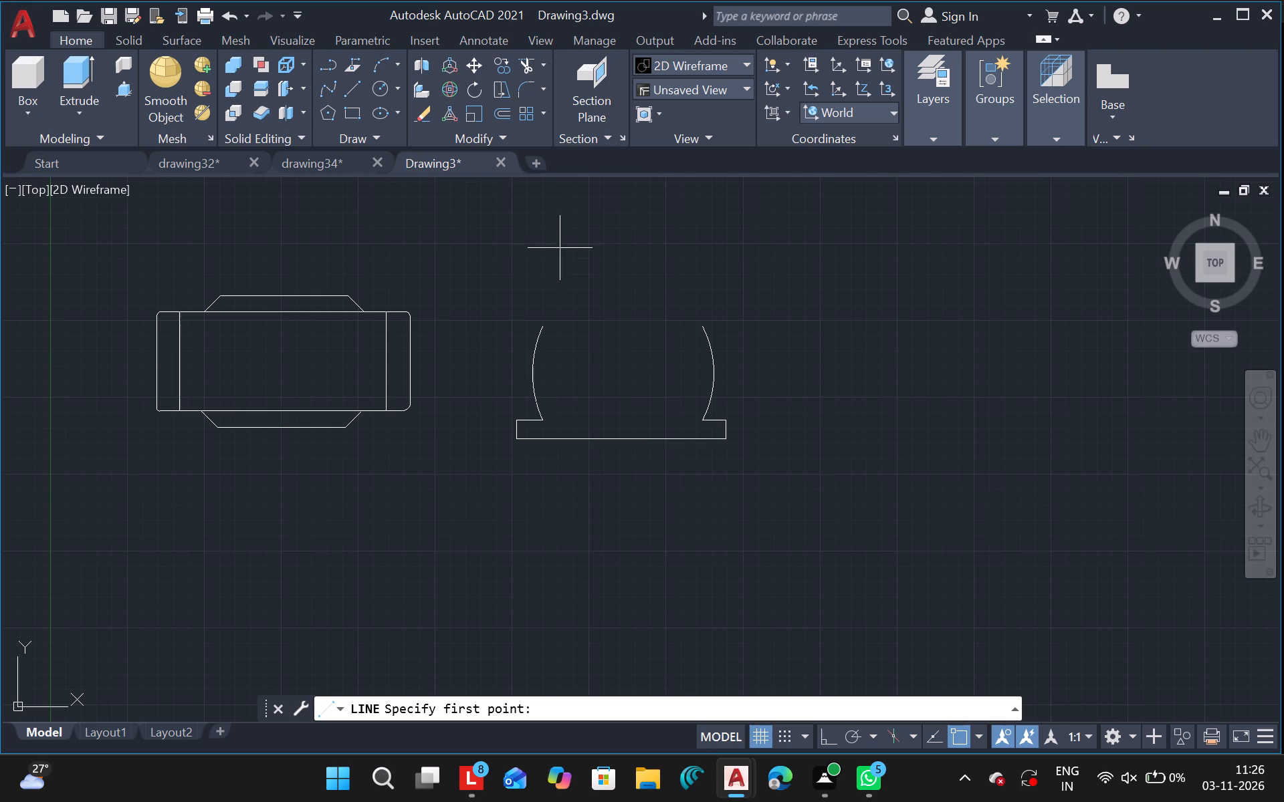
drag(556, 271, 683, 267)
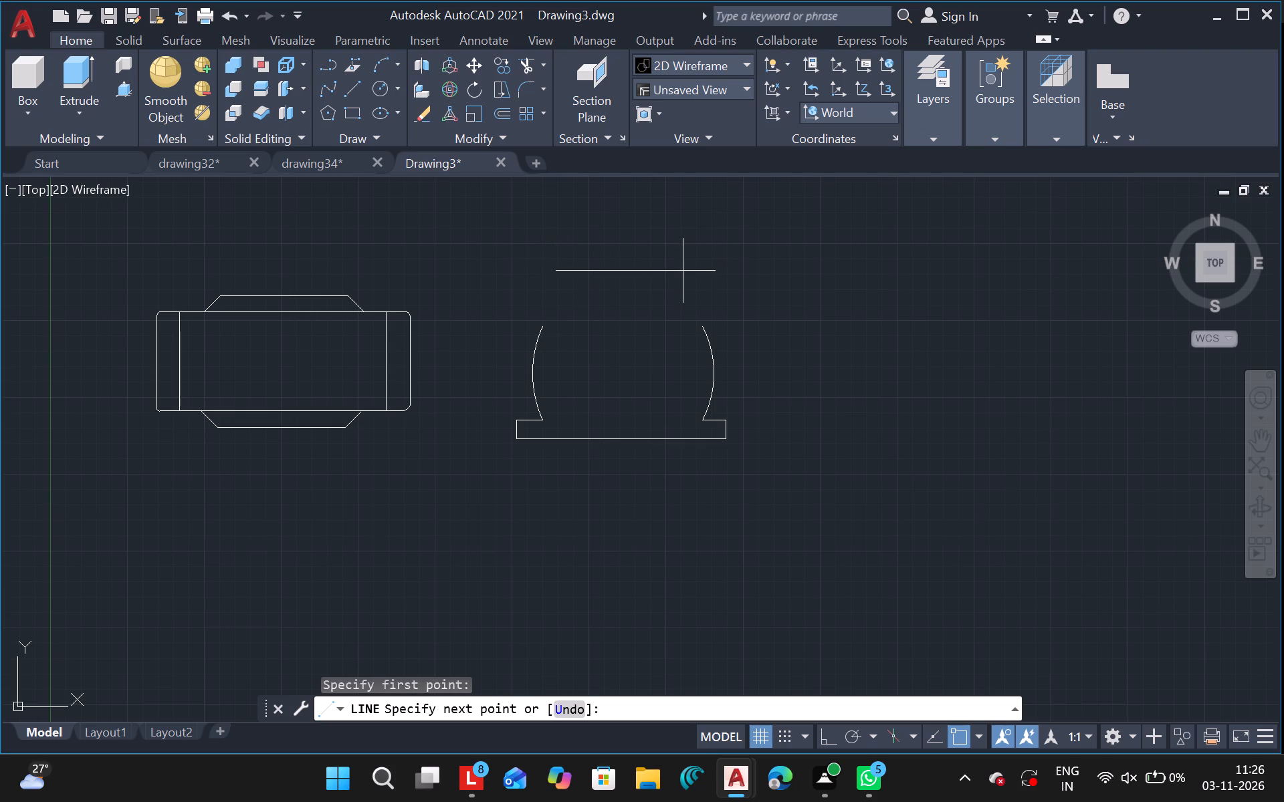
click(683, 271)
key(Escape)
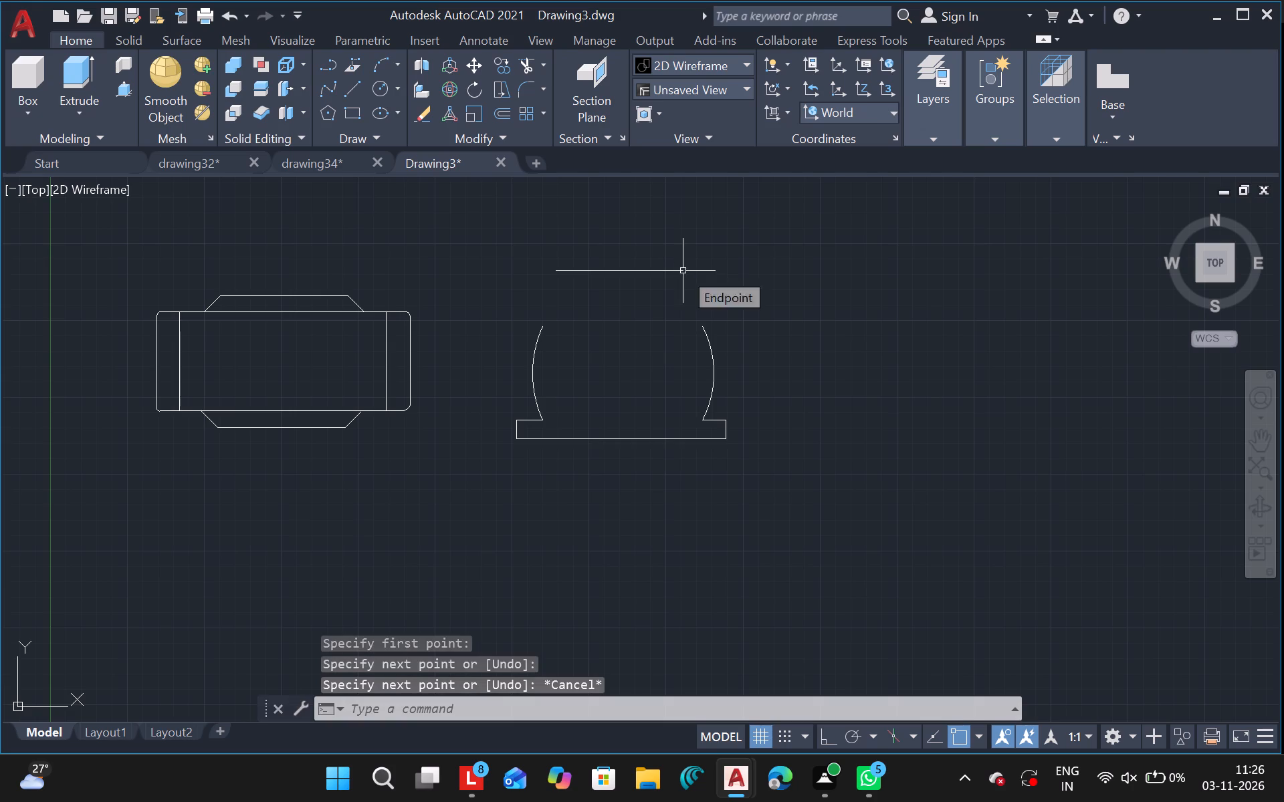
Draw a three-point arc from the horizontal line's left end through its right end to the upper end of the right side arc.
click(379, 66)
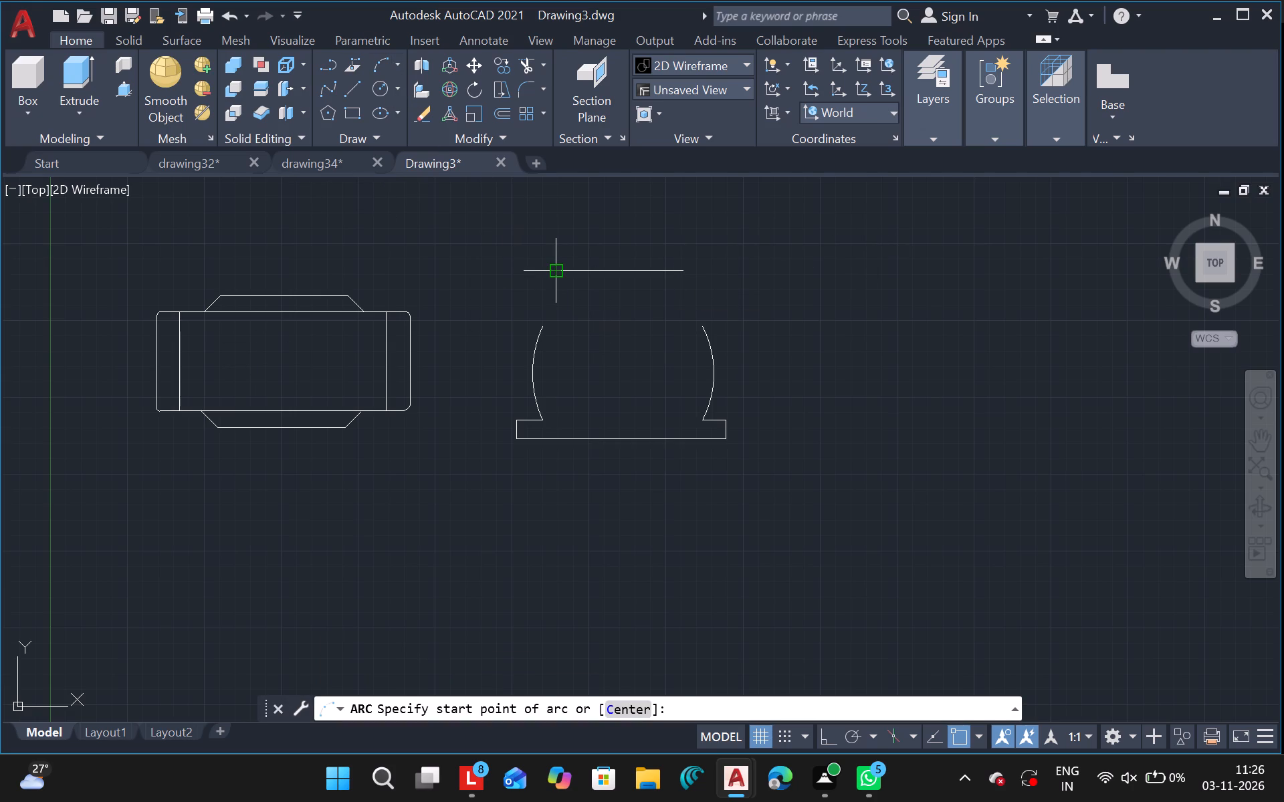
drag(560, 270, 683, 269)
drag(683, 269, 715, 290)
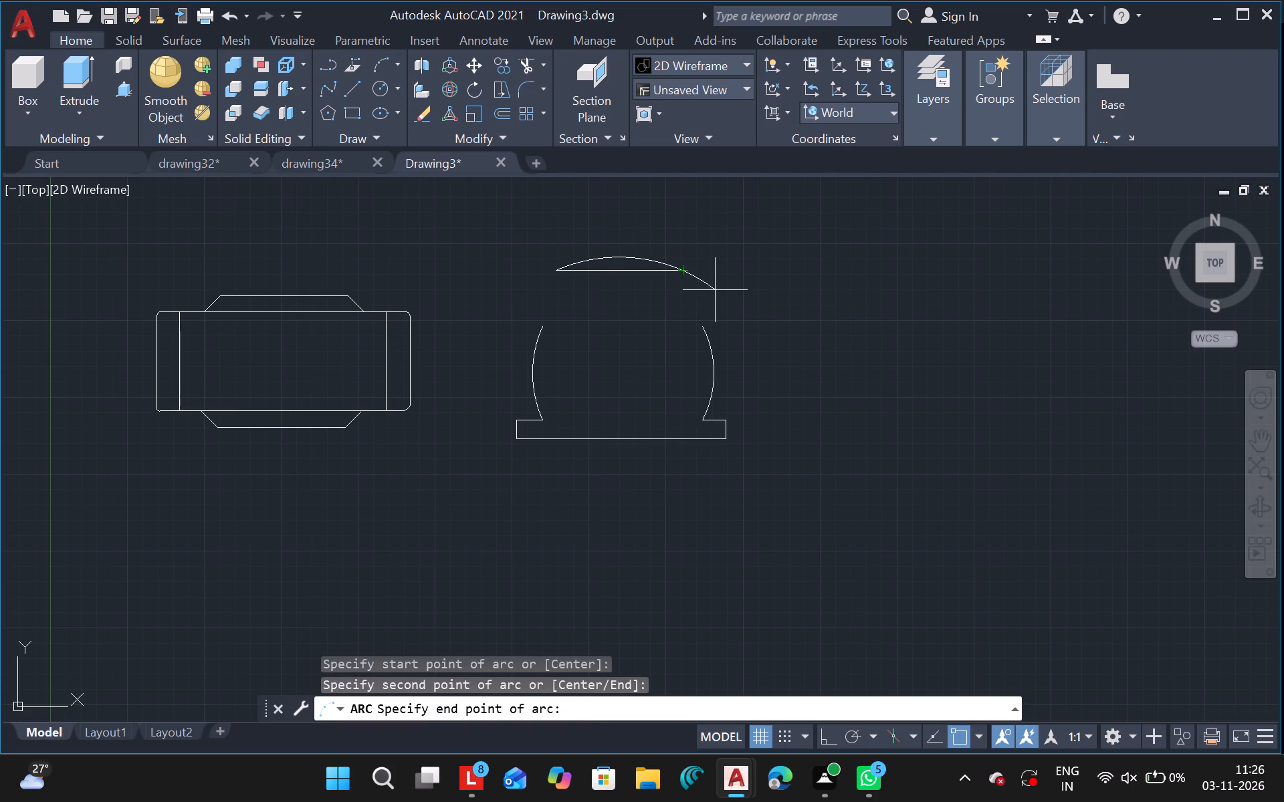
drag(715, 290, 707, 299)
drag(707, 299, 705, 325)
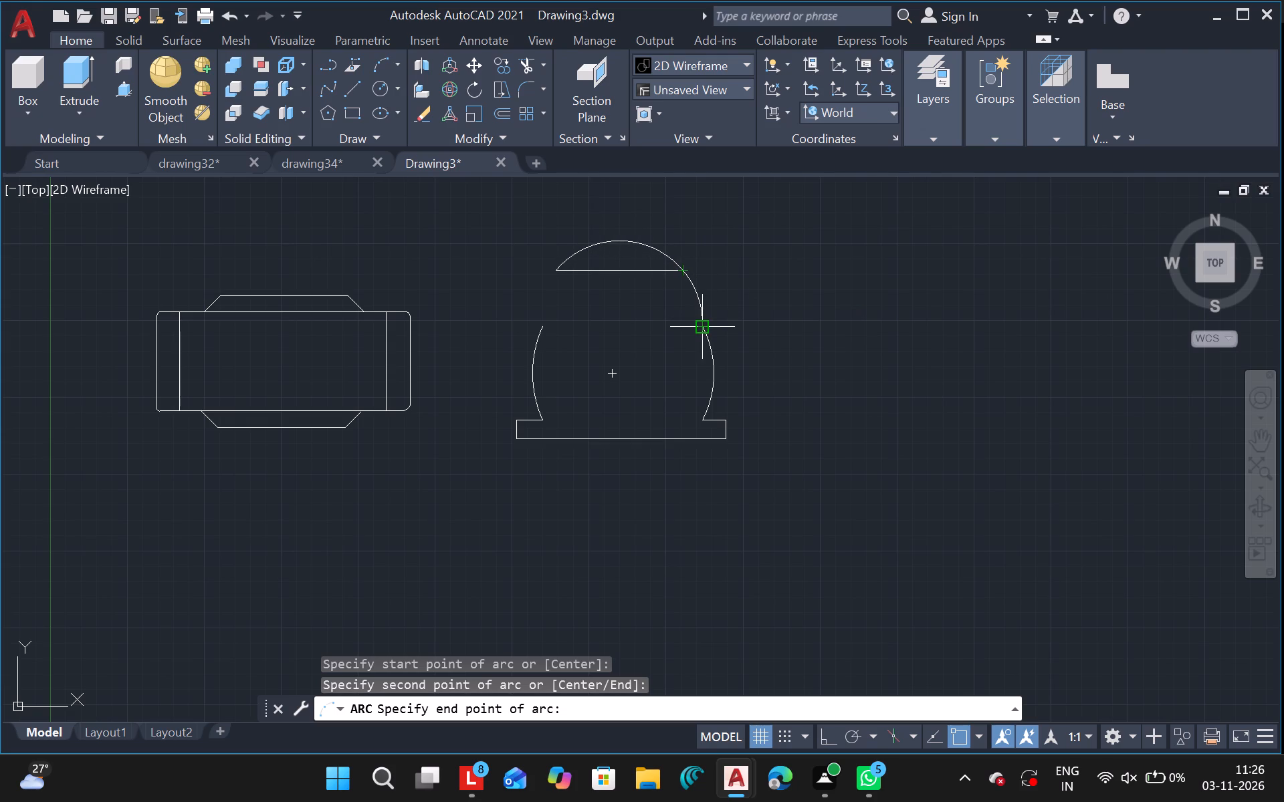
drag(705, 325, 706, 325)
click(706, 325)
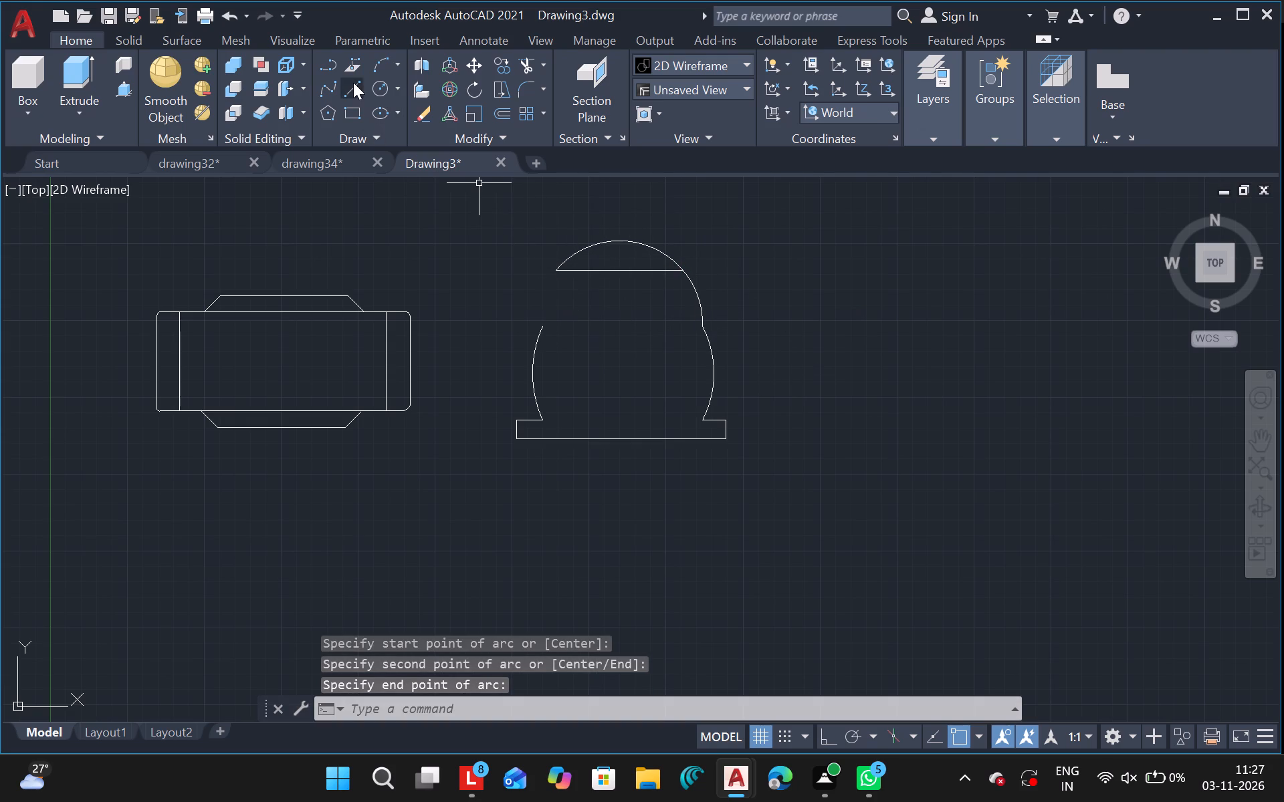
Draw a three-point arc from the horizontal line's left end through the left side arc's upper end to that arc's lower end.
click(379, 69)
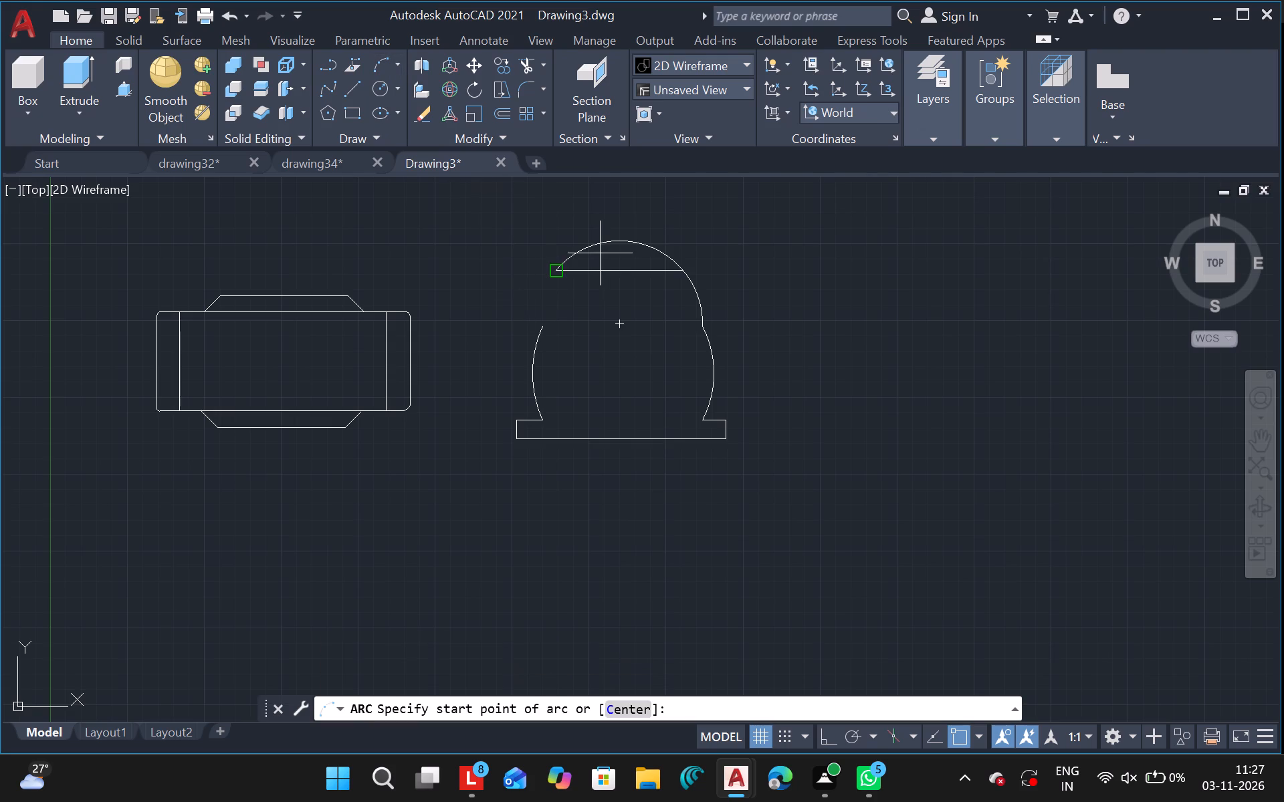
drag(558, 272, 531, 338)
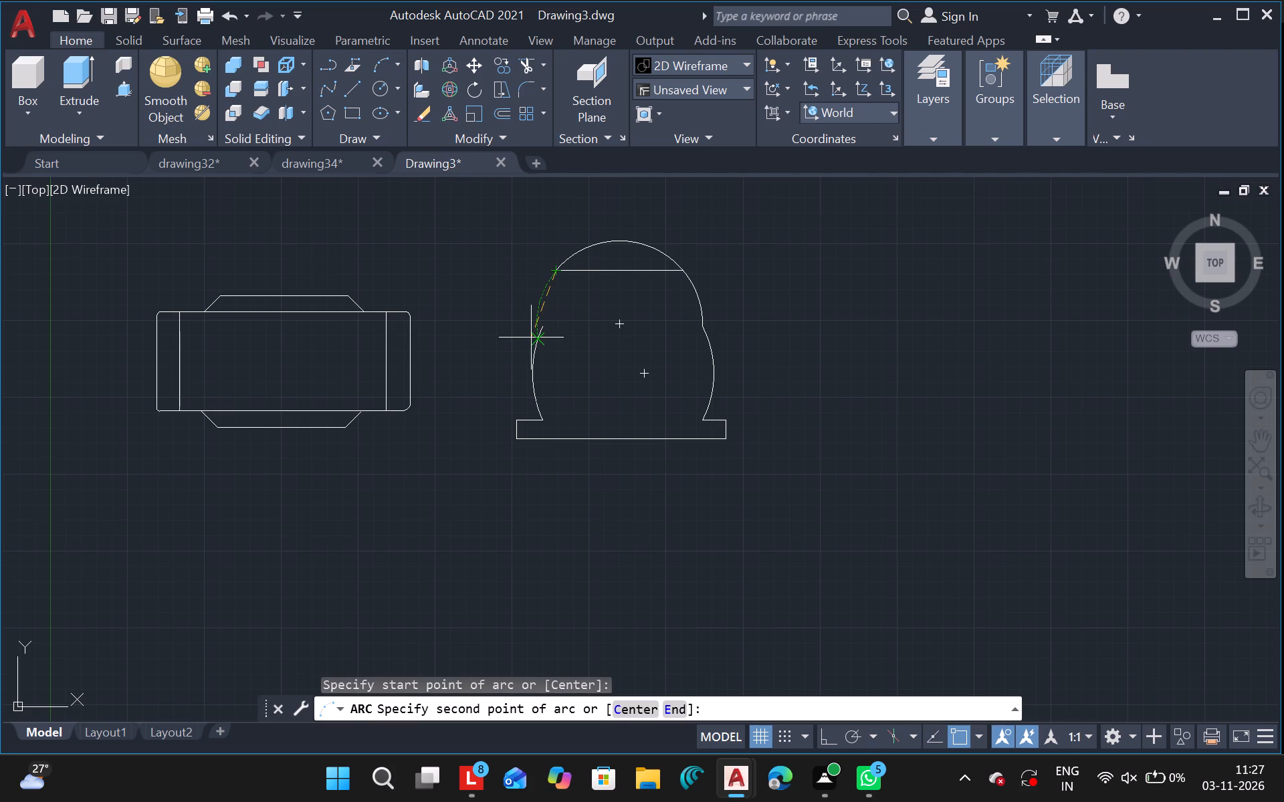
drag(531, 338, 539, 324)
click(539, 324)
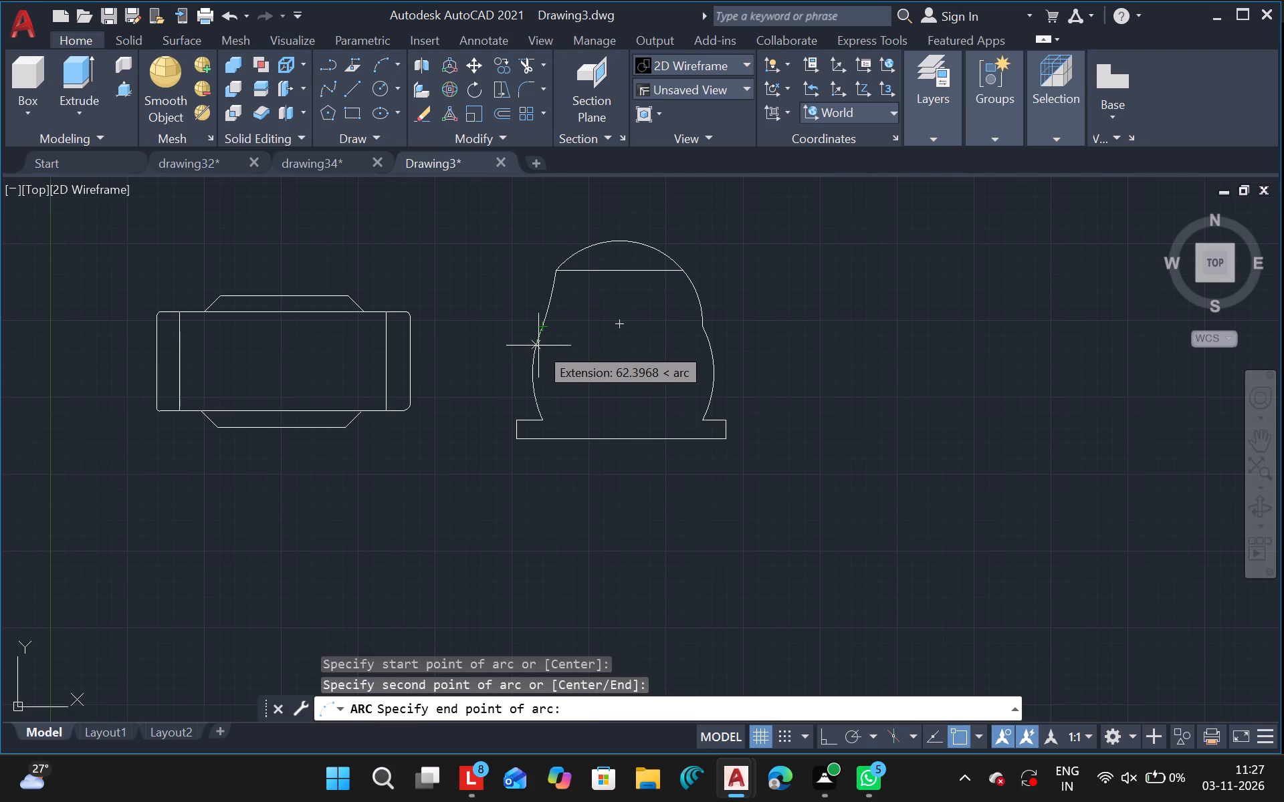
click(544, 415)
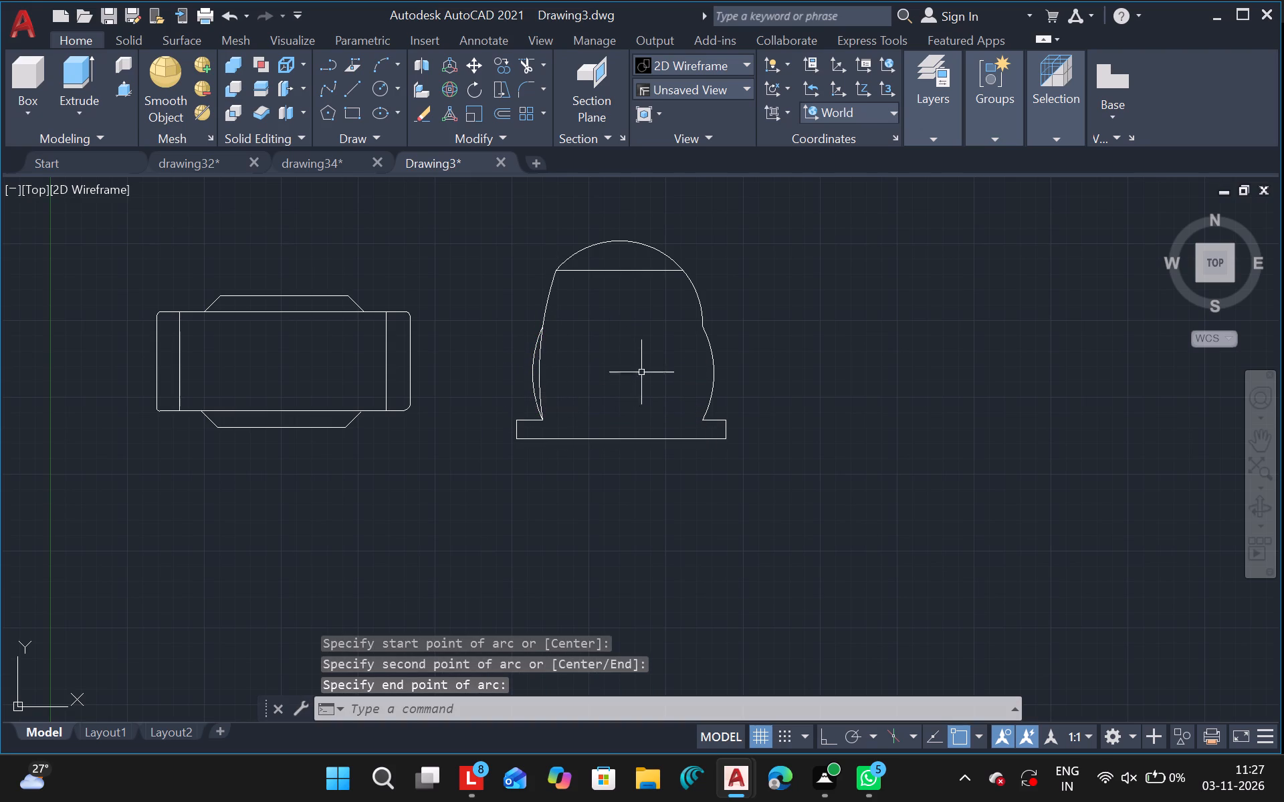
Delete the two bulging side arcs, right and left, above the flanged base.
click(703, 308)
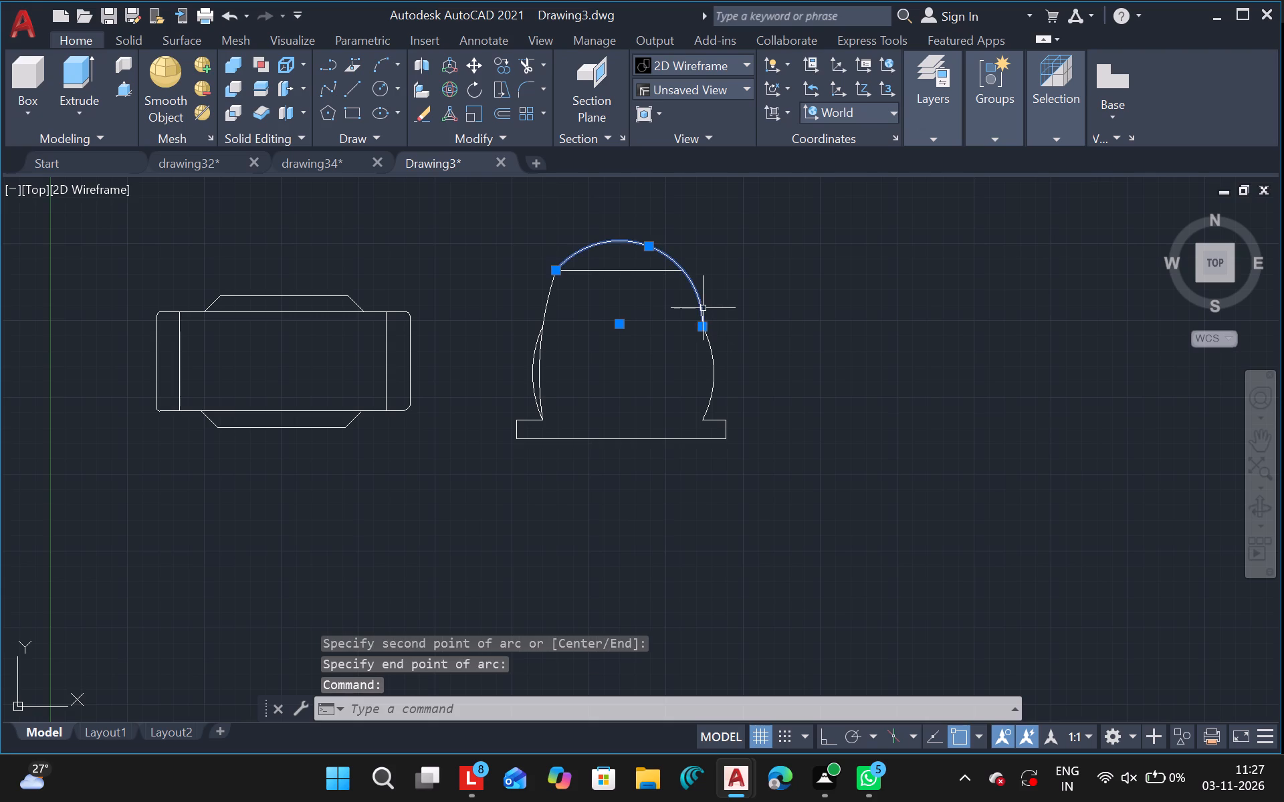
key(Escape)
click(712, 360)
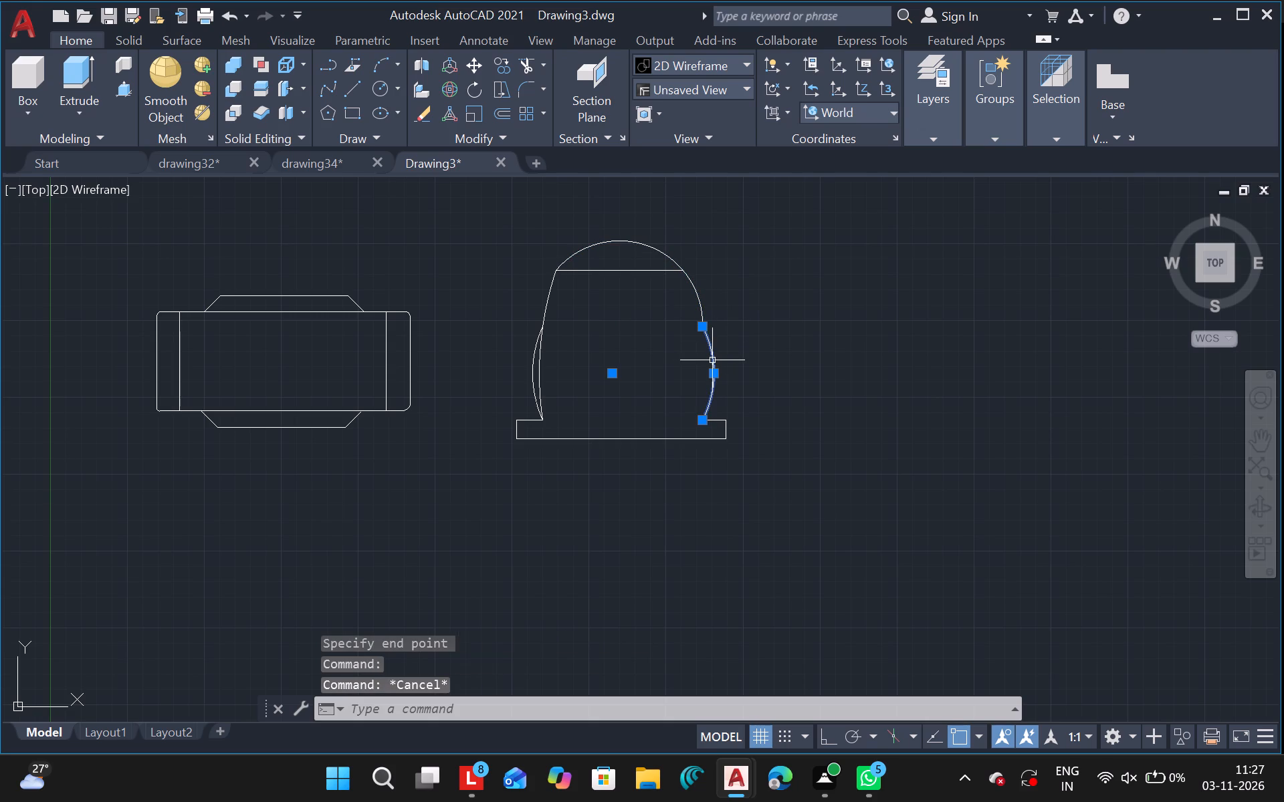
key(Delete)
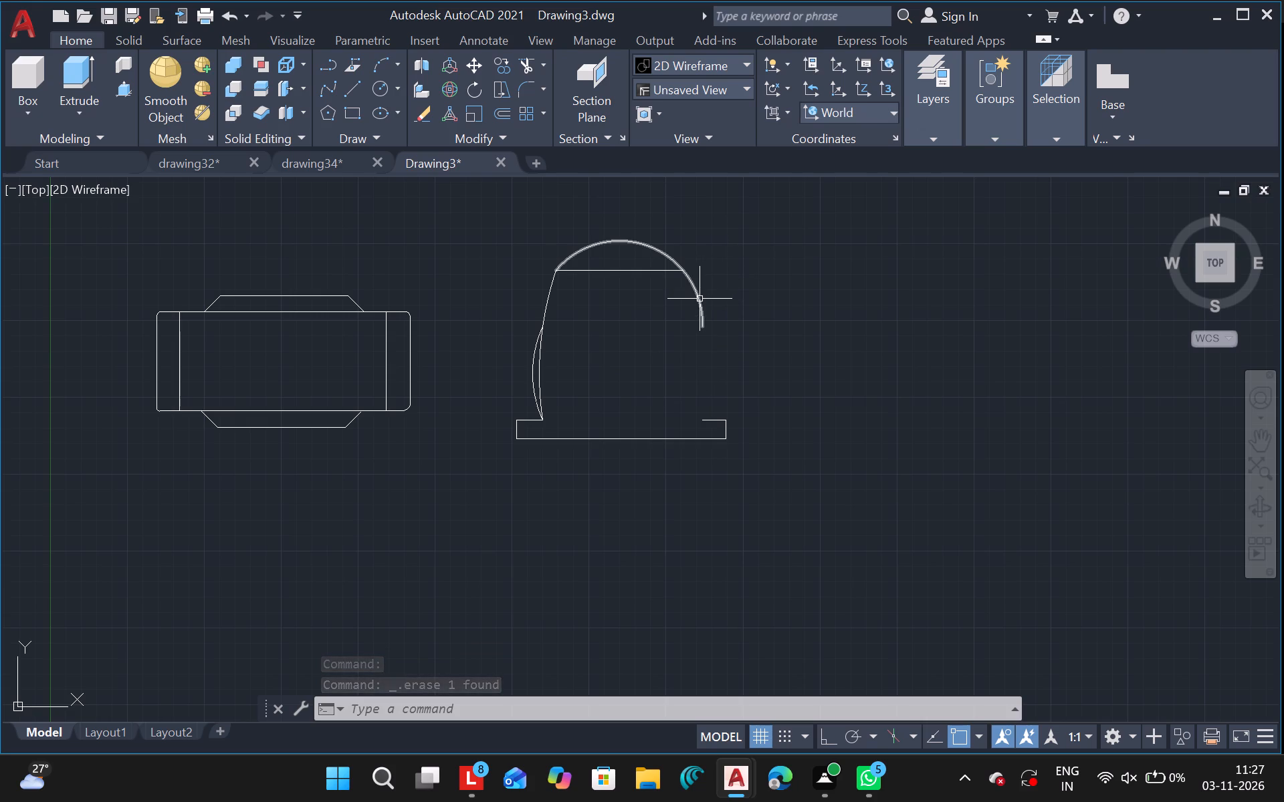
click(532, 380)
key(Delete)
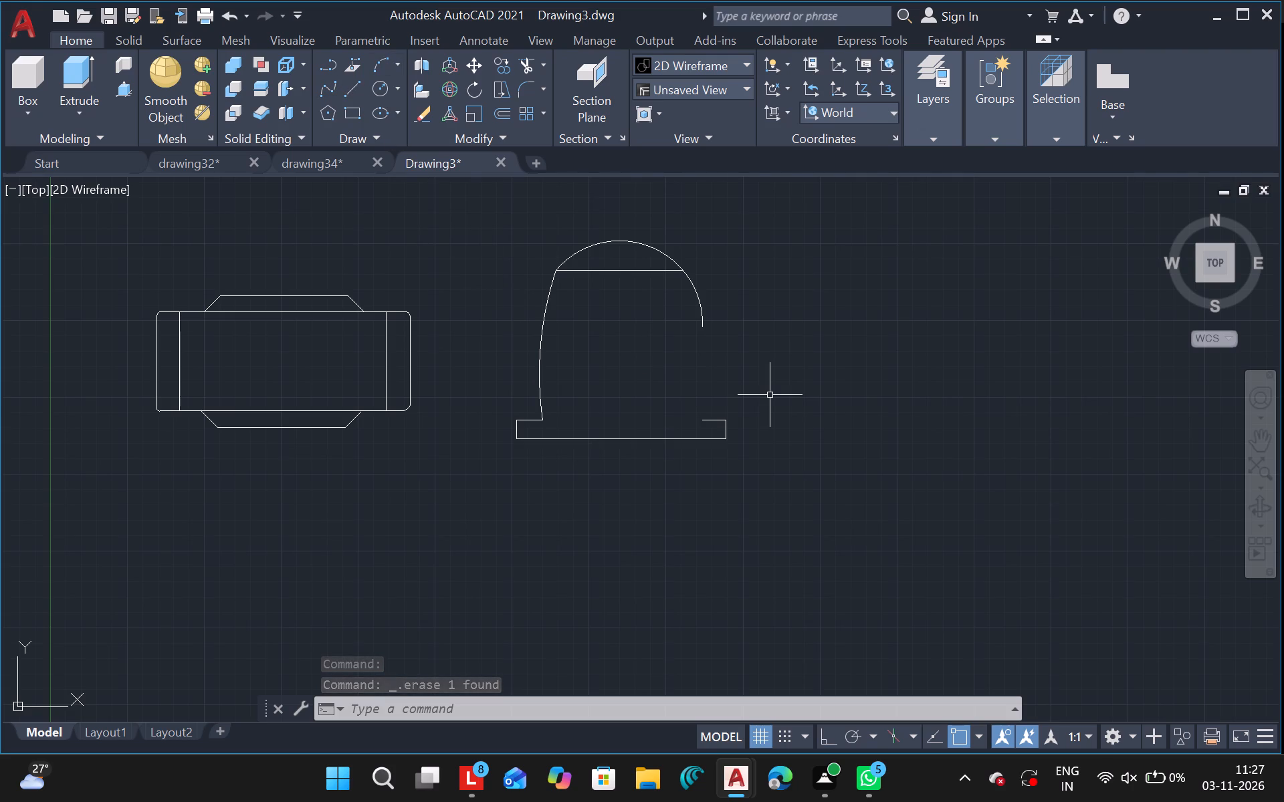
Undo the two side-arc deletions and both three-point arcs drawn from the horizontal line's left end.
key(ctrl+z)
key(ctrl+z)
key(ctrl+z)
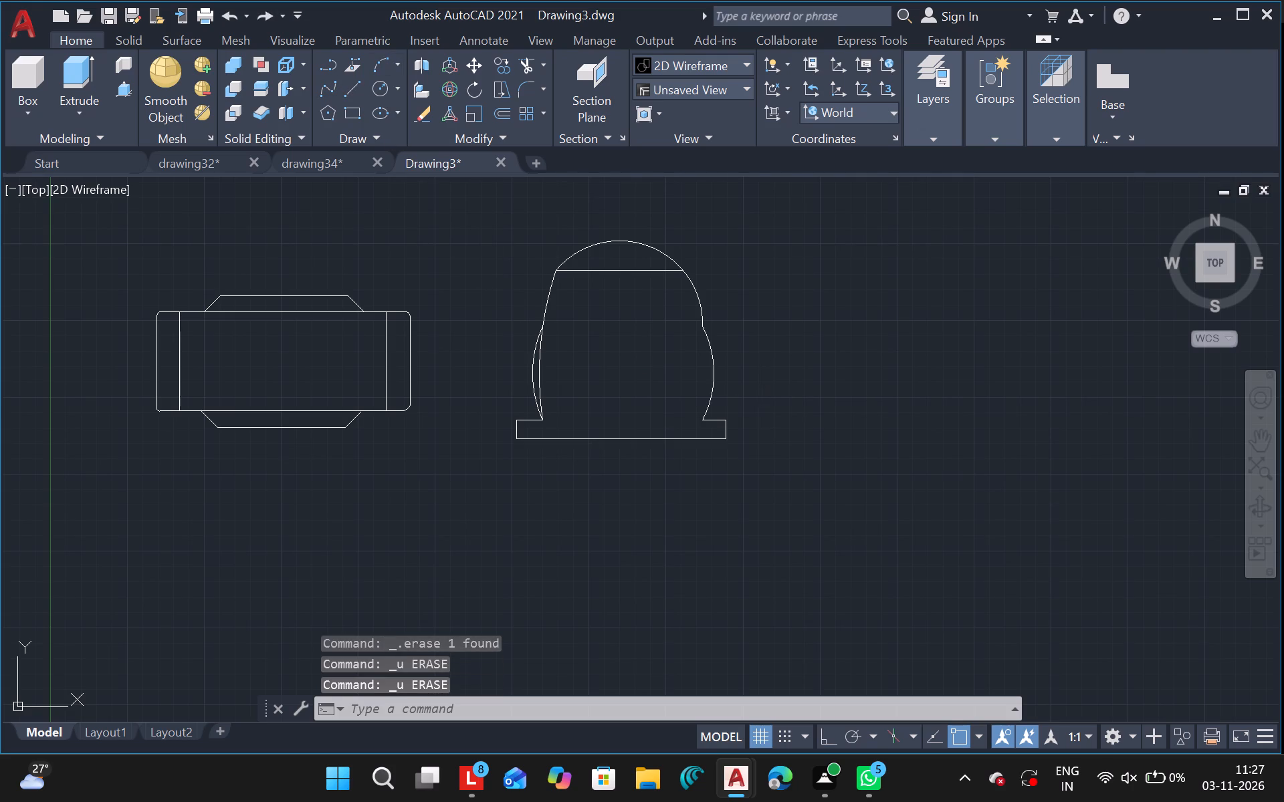
key(ctrl+z)
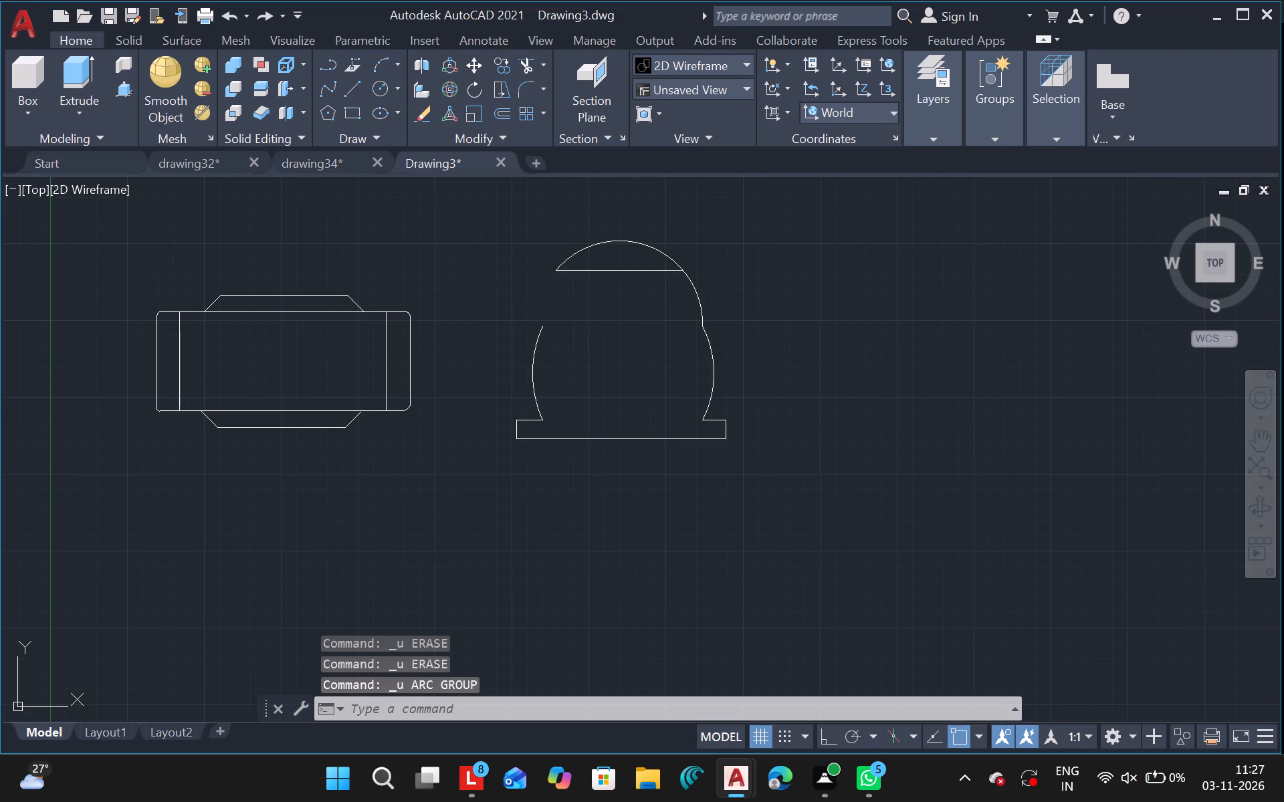
Copy the horizontal line straight down to sit between the two side arcs, just above the level of their upper ends.
click(607, 269)
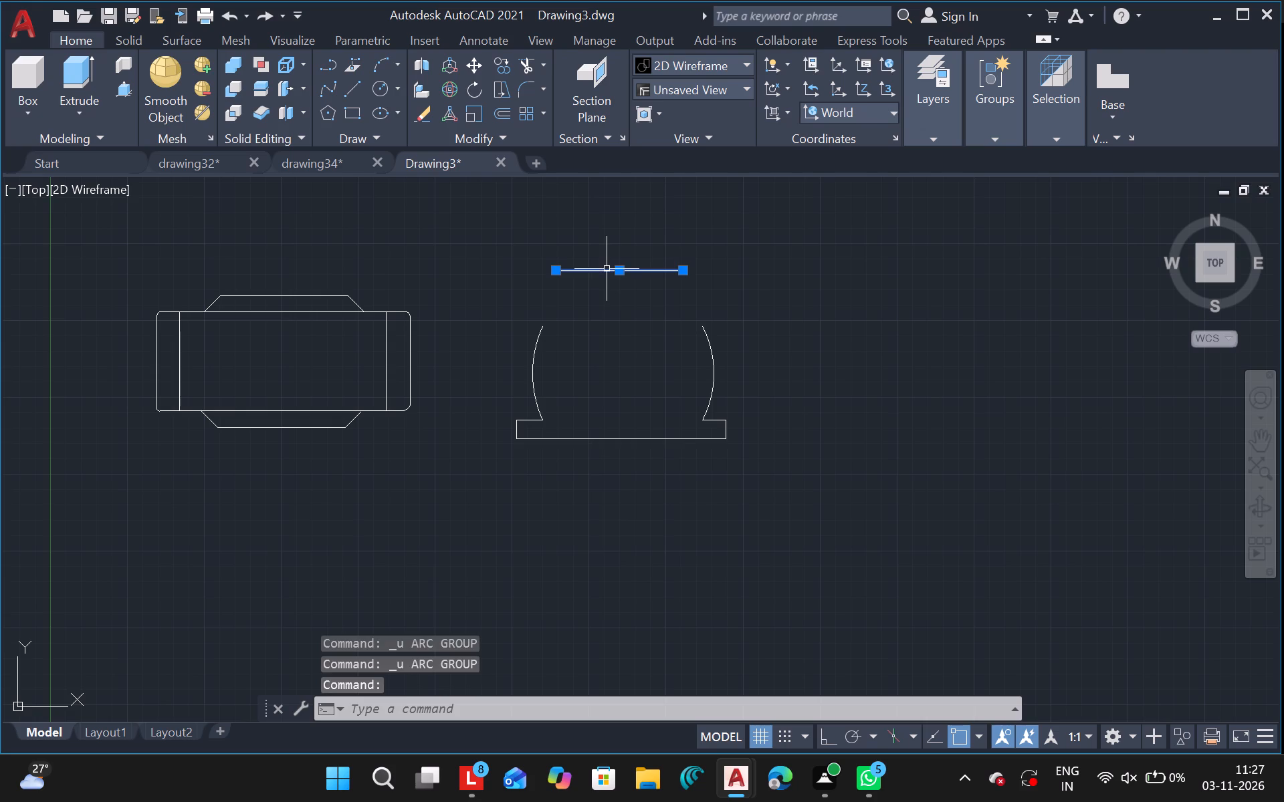
text(co)
scroll(614, 569, left, 3)
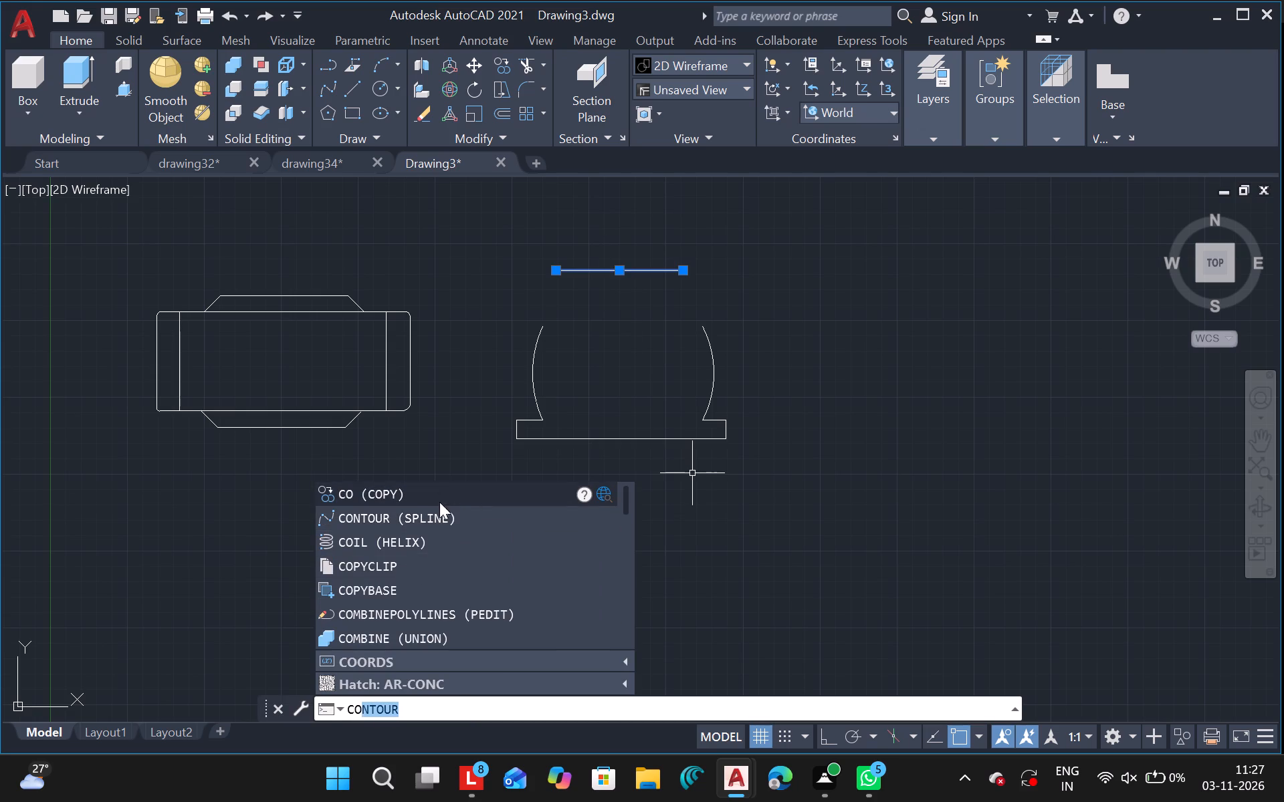
click(428, 499)
click(926, 519)
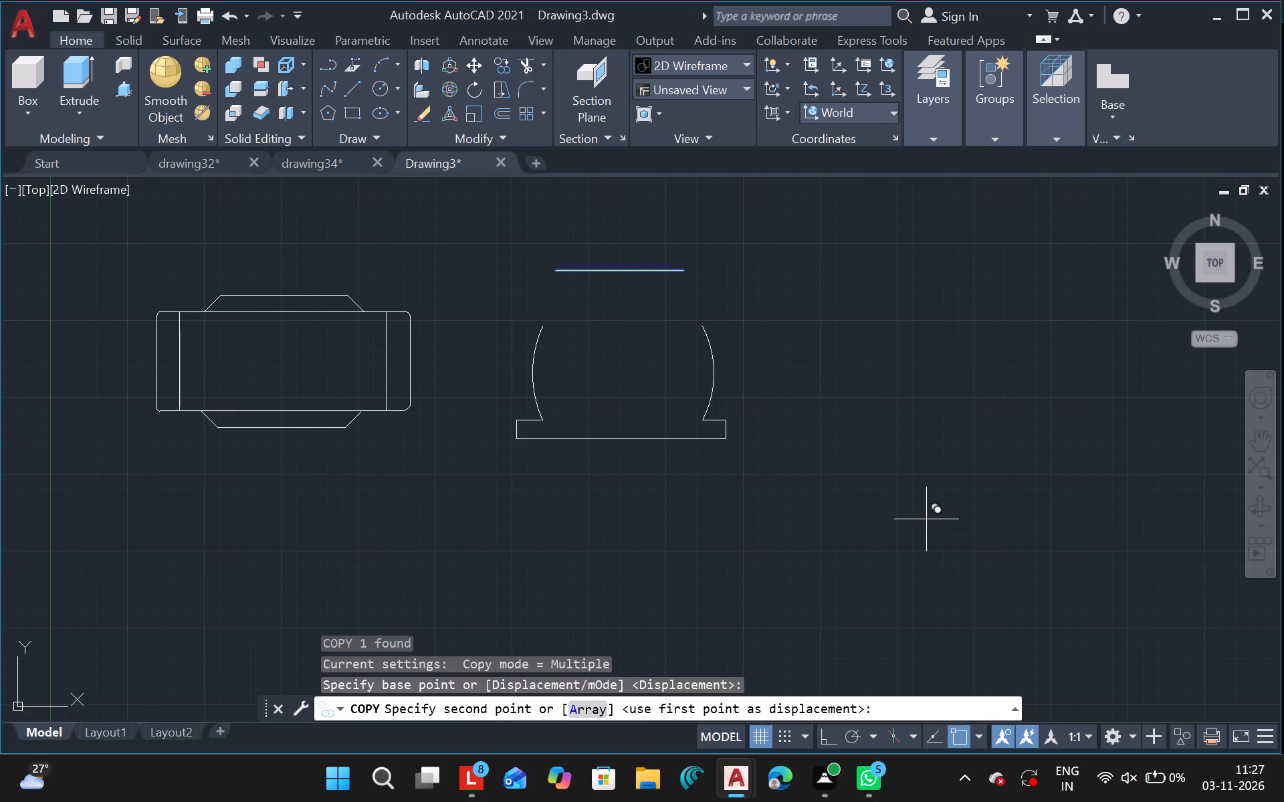
click(929, 573)
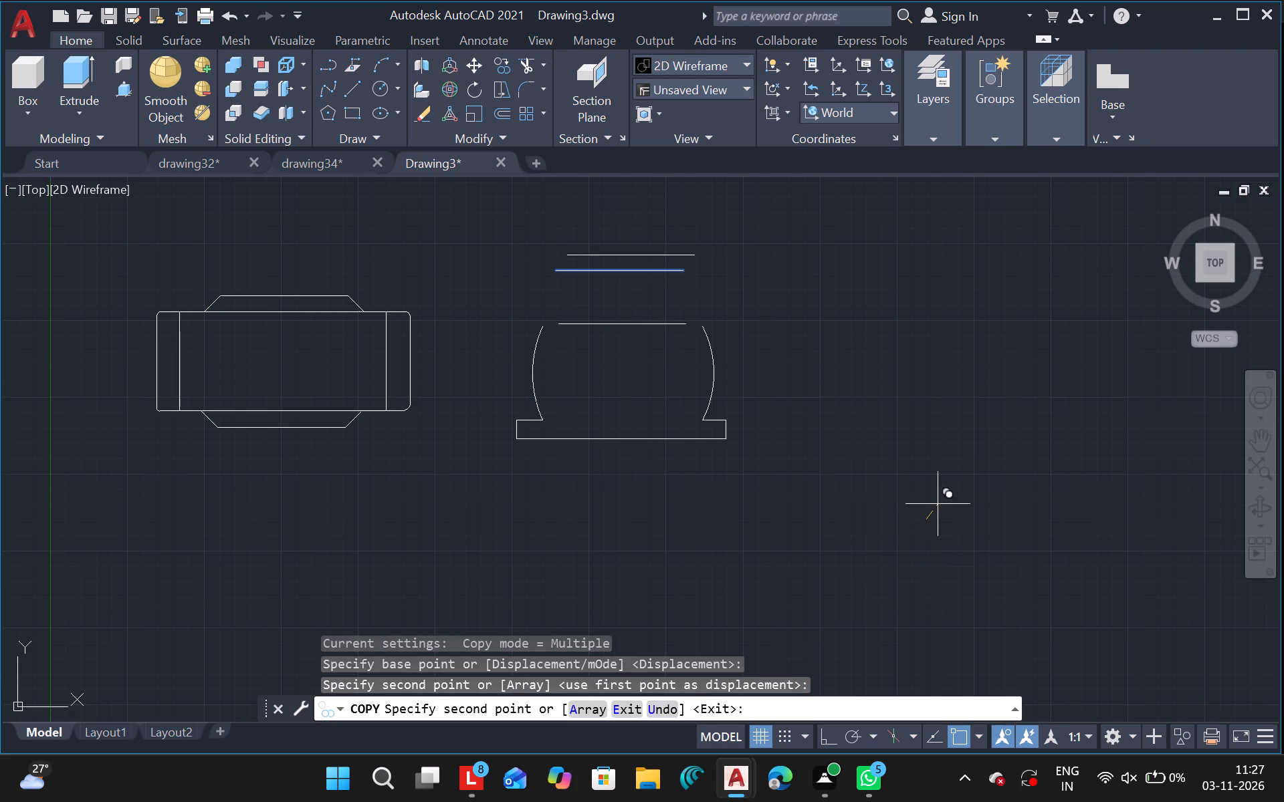
key(Escape)
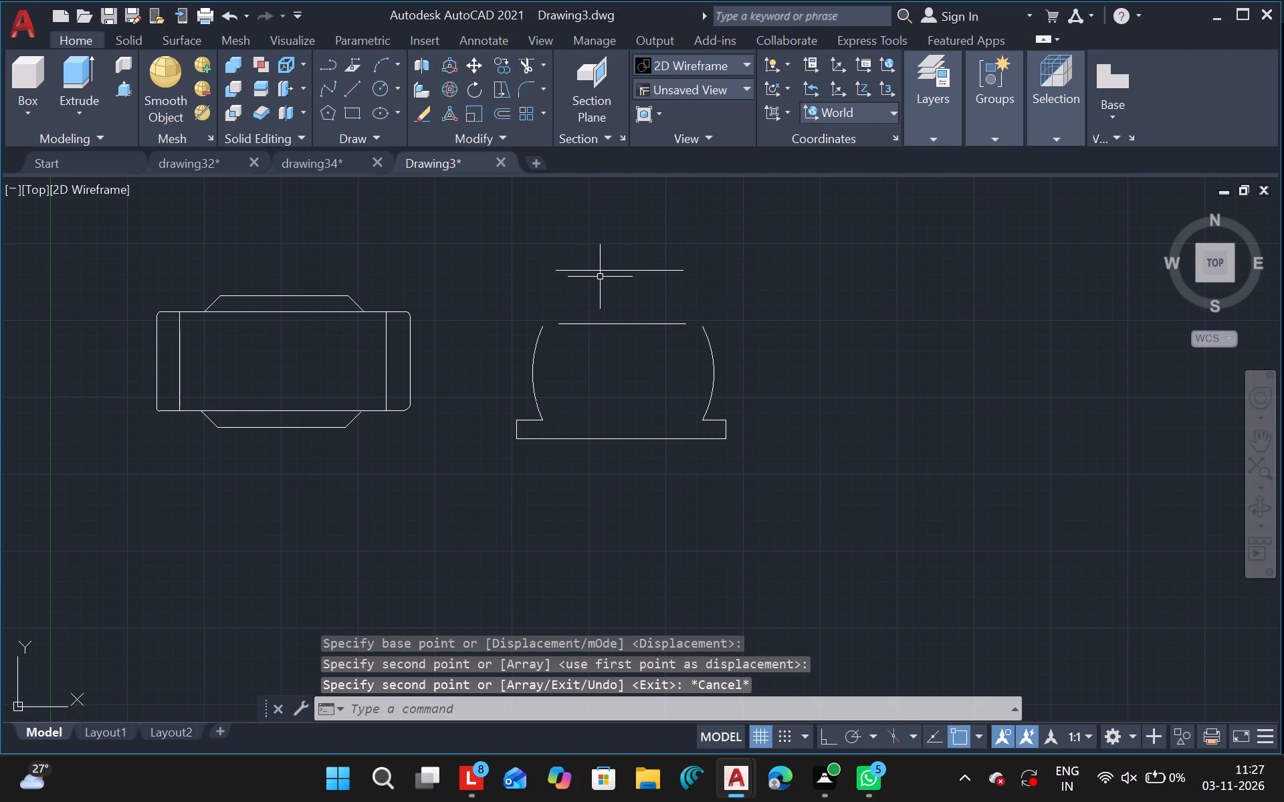
Delete the original upper horizontal line, keeping the lower copy.
drag(599, 273, 973, 467)
key(Delete)
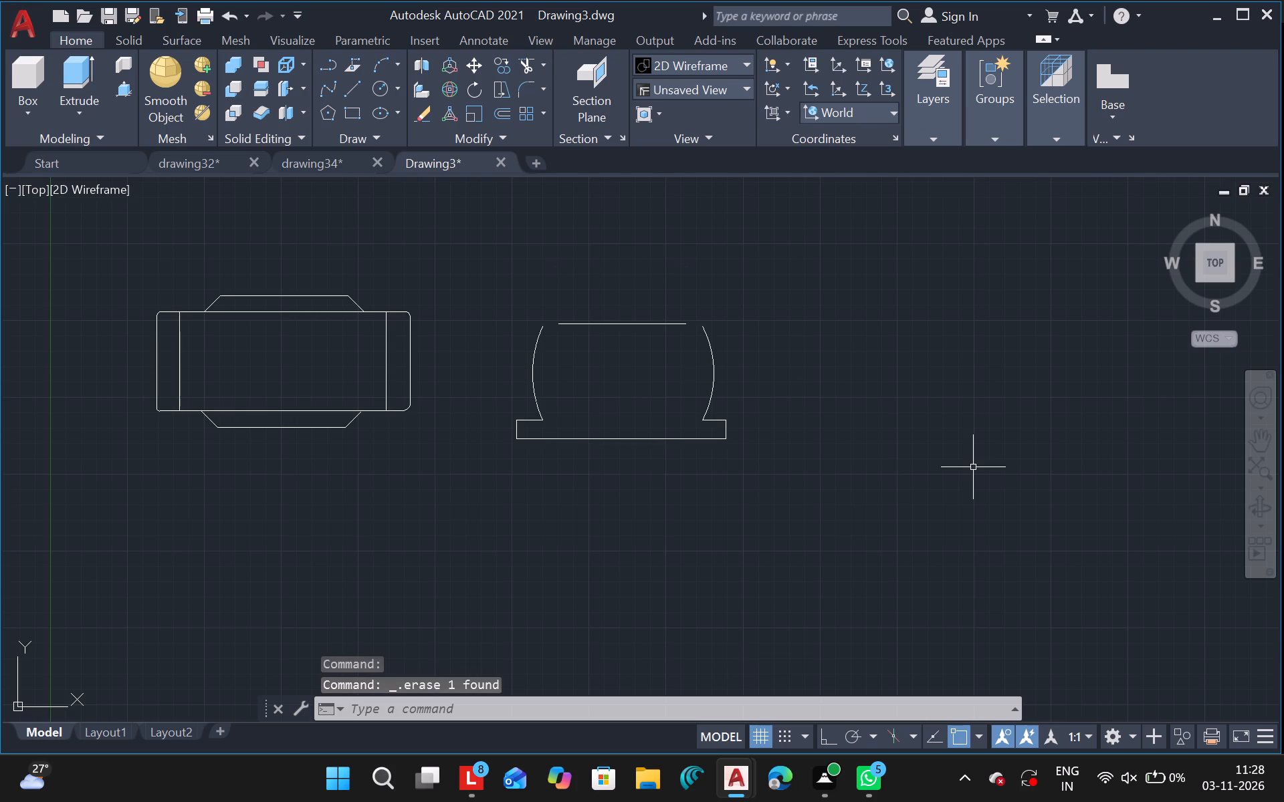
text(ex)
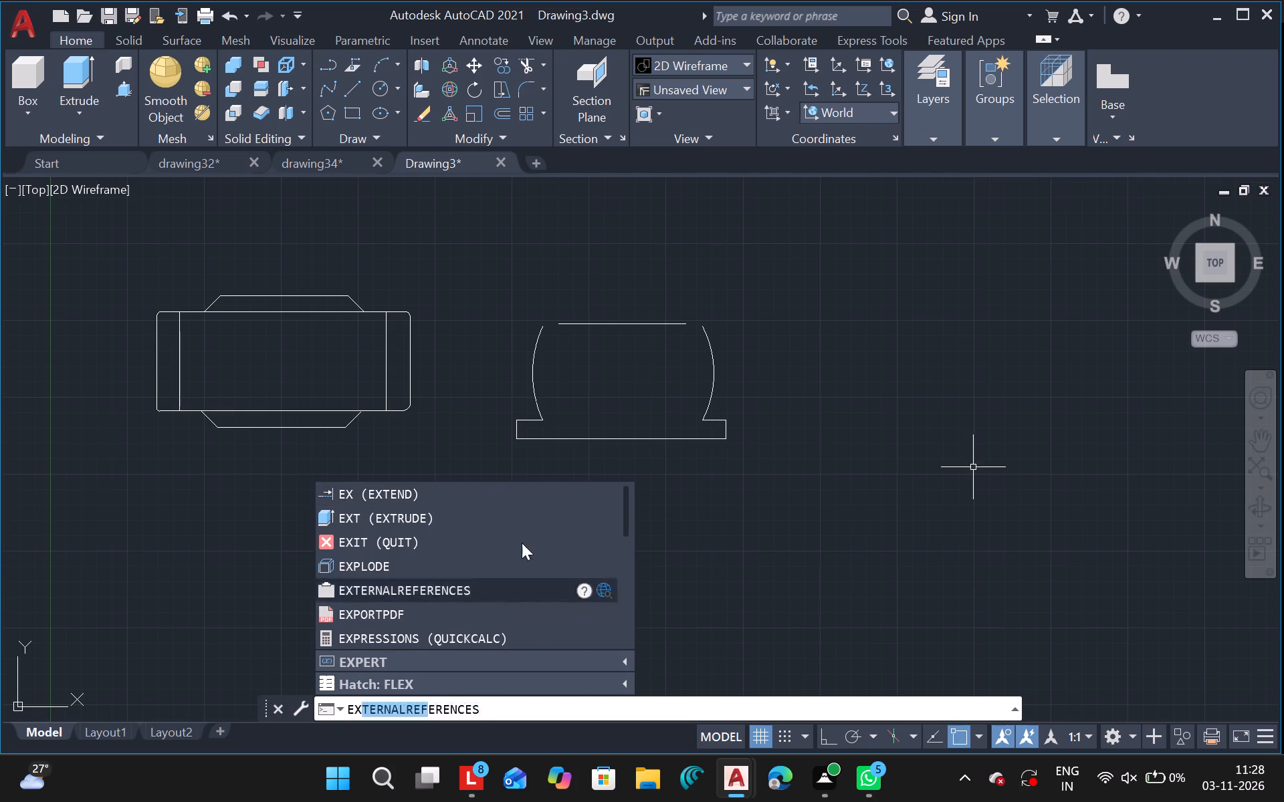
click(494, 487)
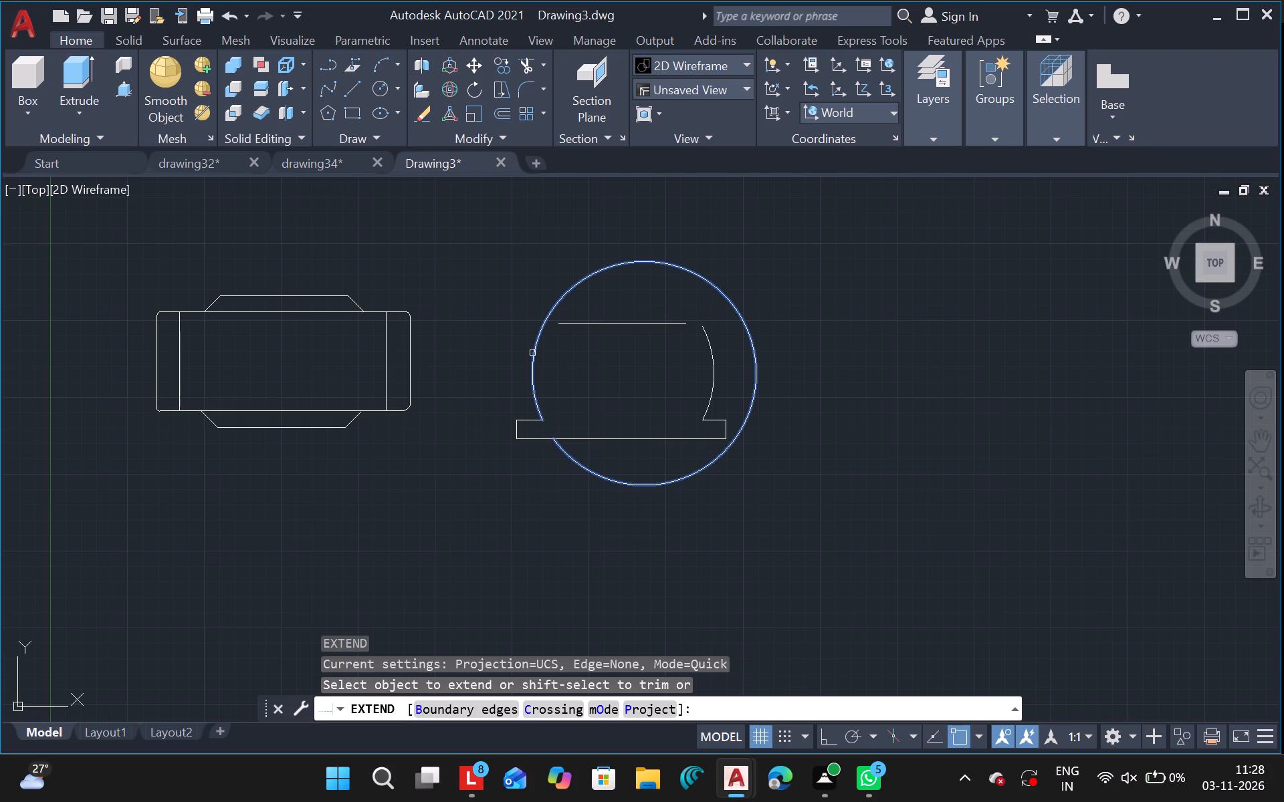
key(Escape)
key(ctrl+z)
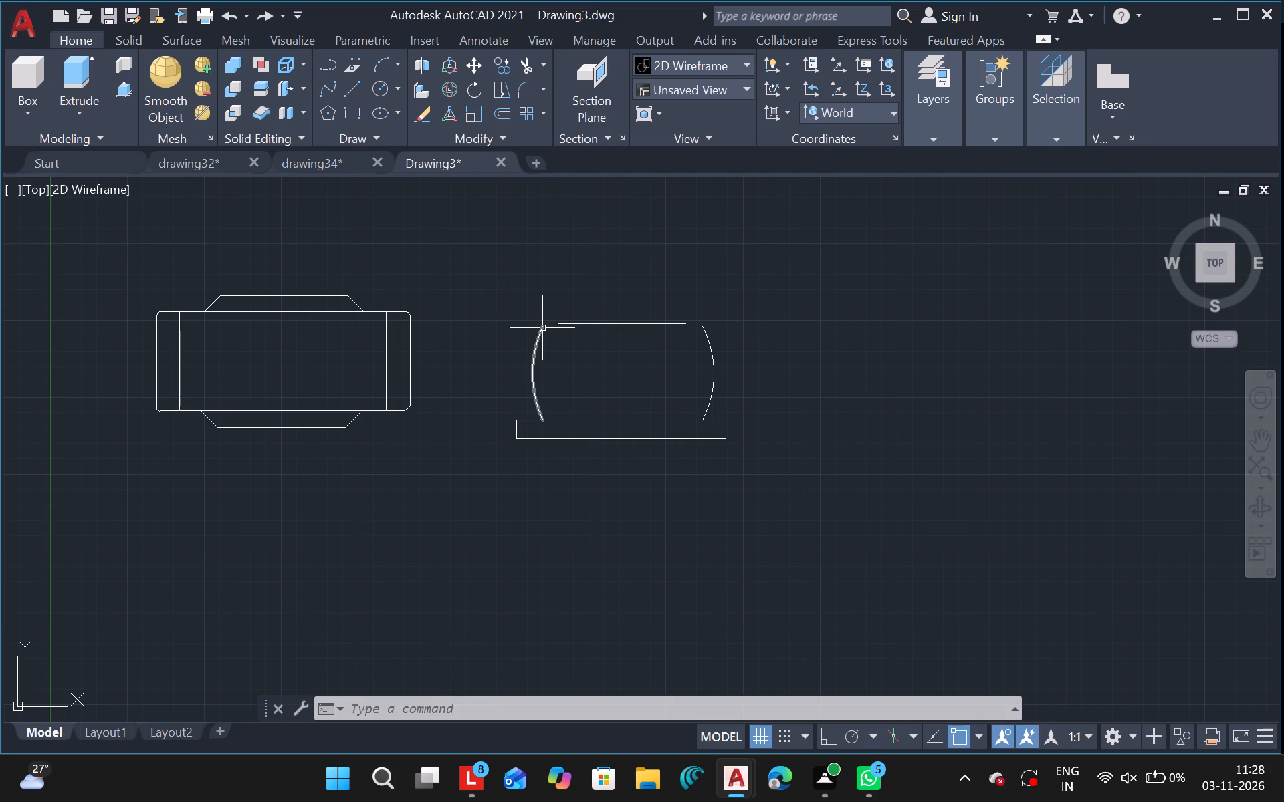
Draw a short sloped line from the left side arc's upper end to the left end of the top horizontal line.
click(346, 95)
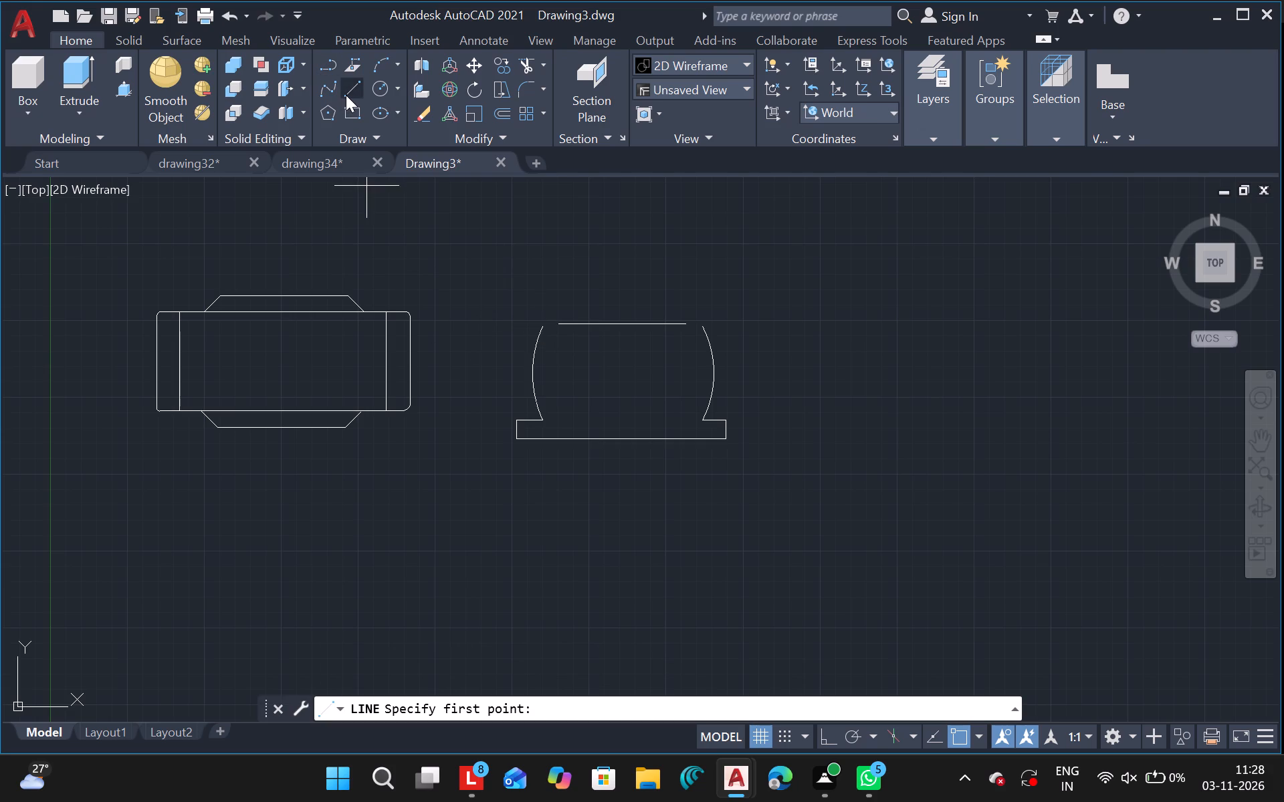
drag(543, 324, 556, 323)
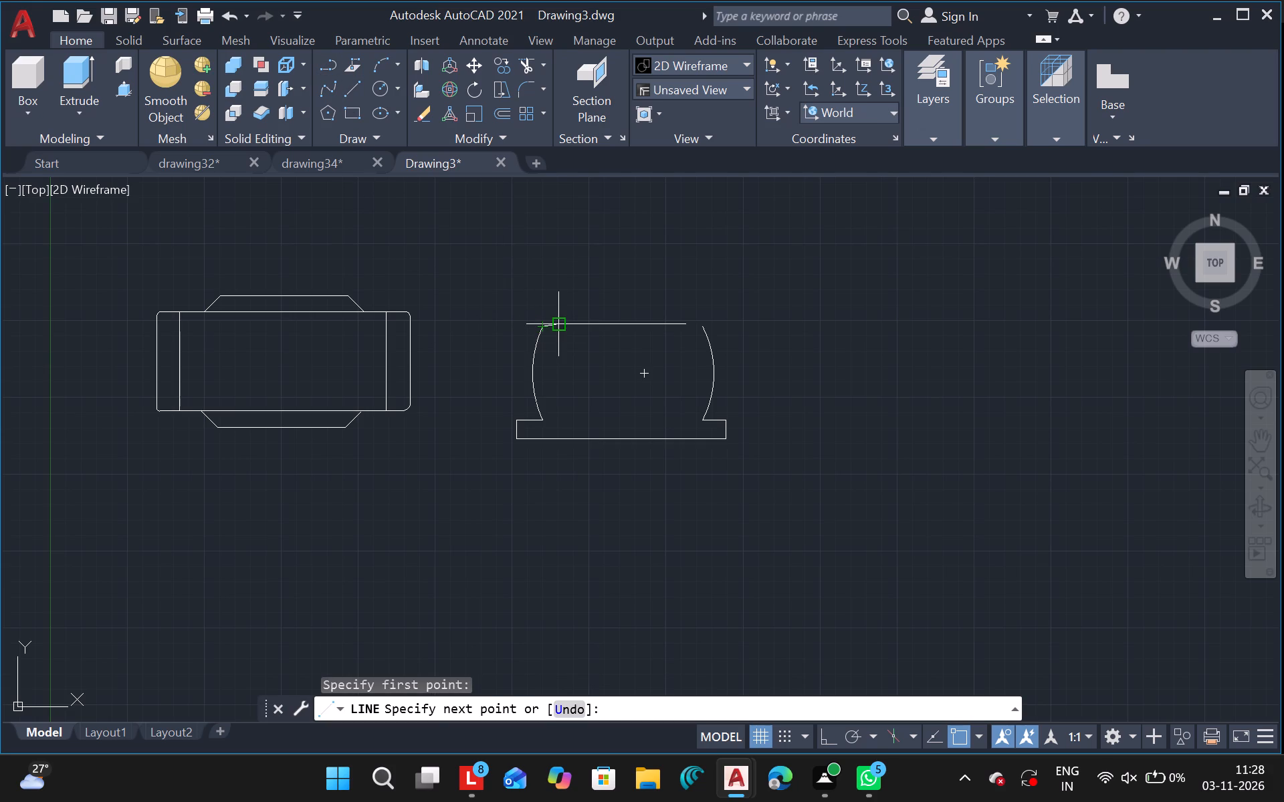
drag(556, 323, 558, 322)
click(558, 322)
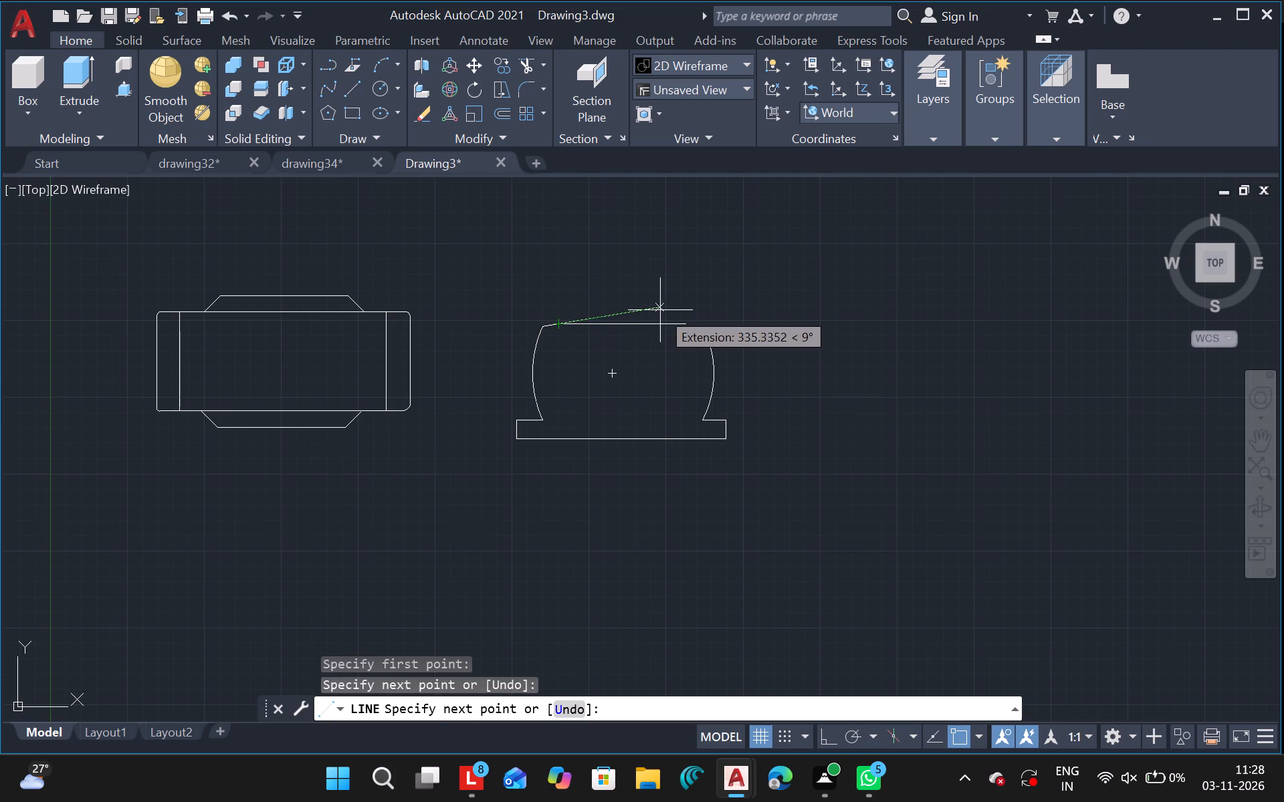
key(Escape)
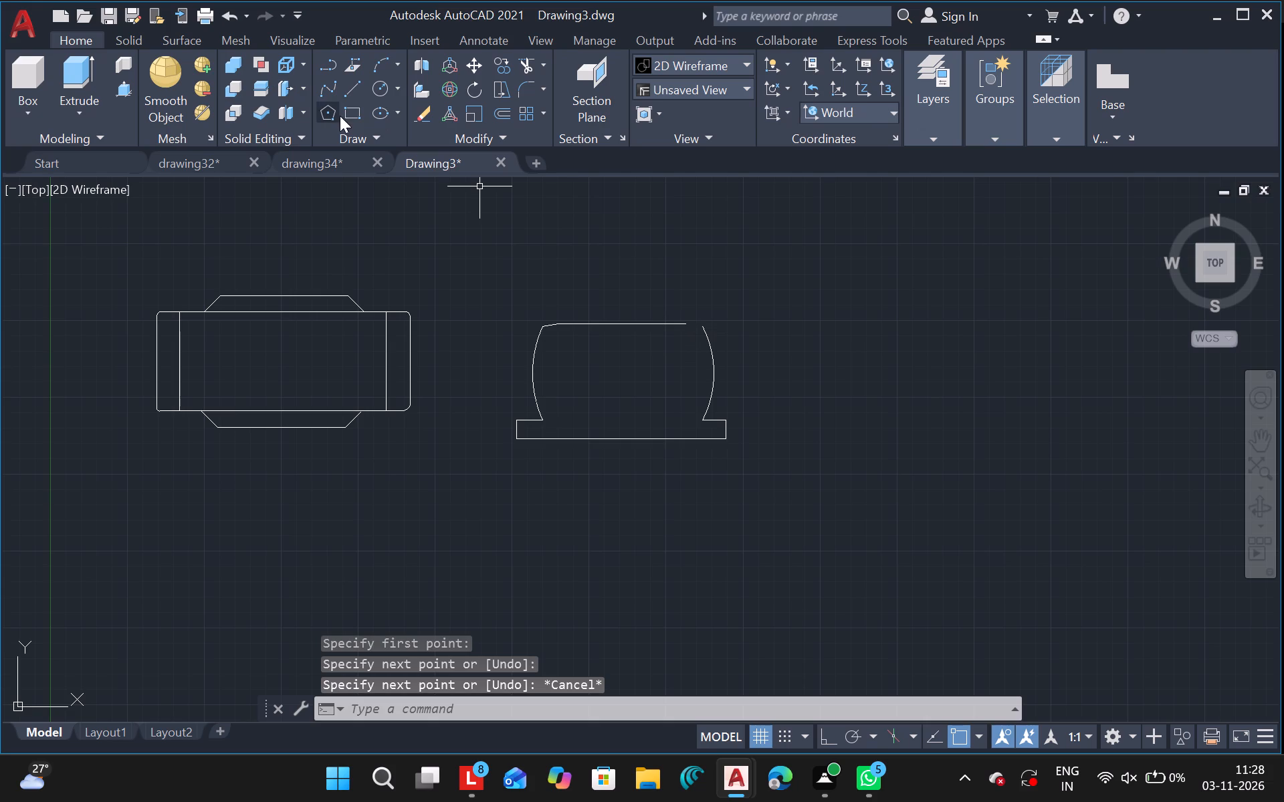
Draw a short sloped line from the right side arc's upper end to the right end of the top horizontal line.
click(340, 92)
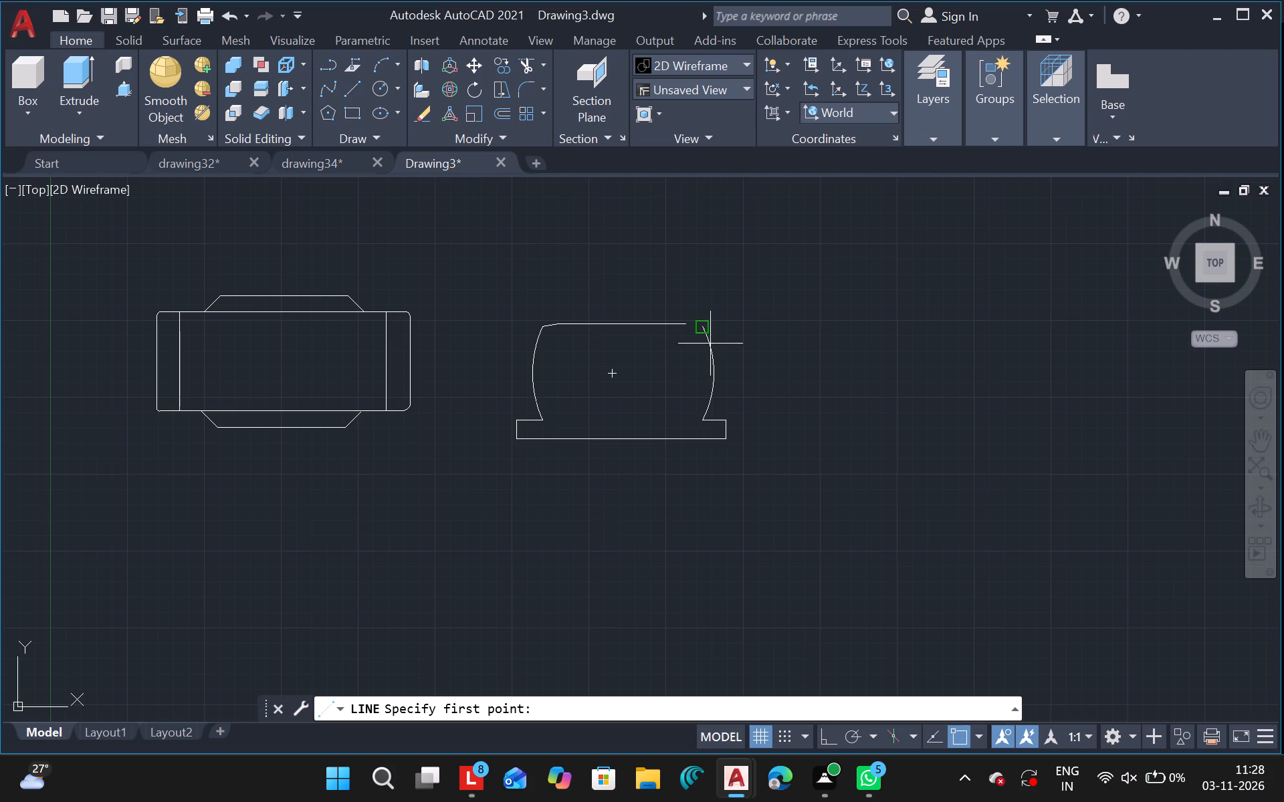
drag(700, 327, 698, 325)
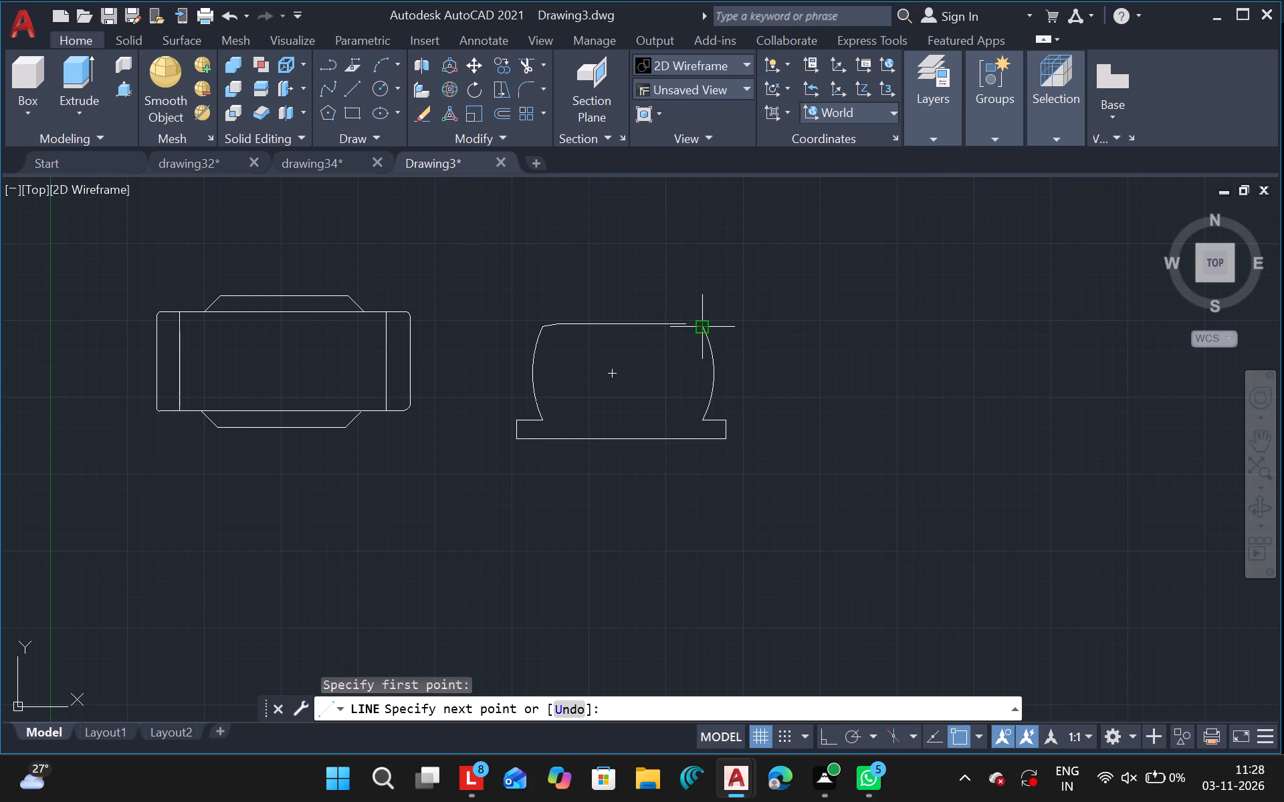
drag(698, 325, 685, 321)
click(685, 321)
key(Escape)
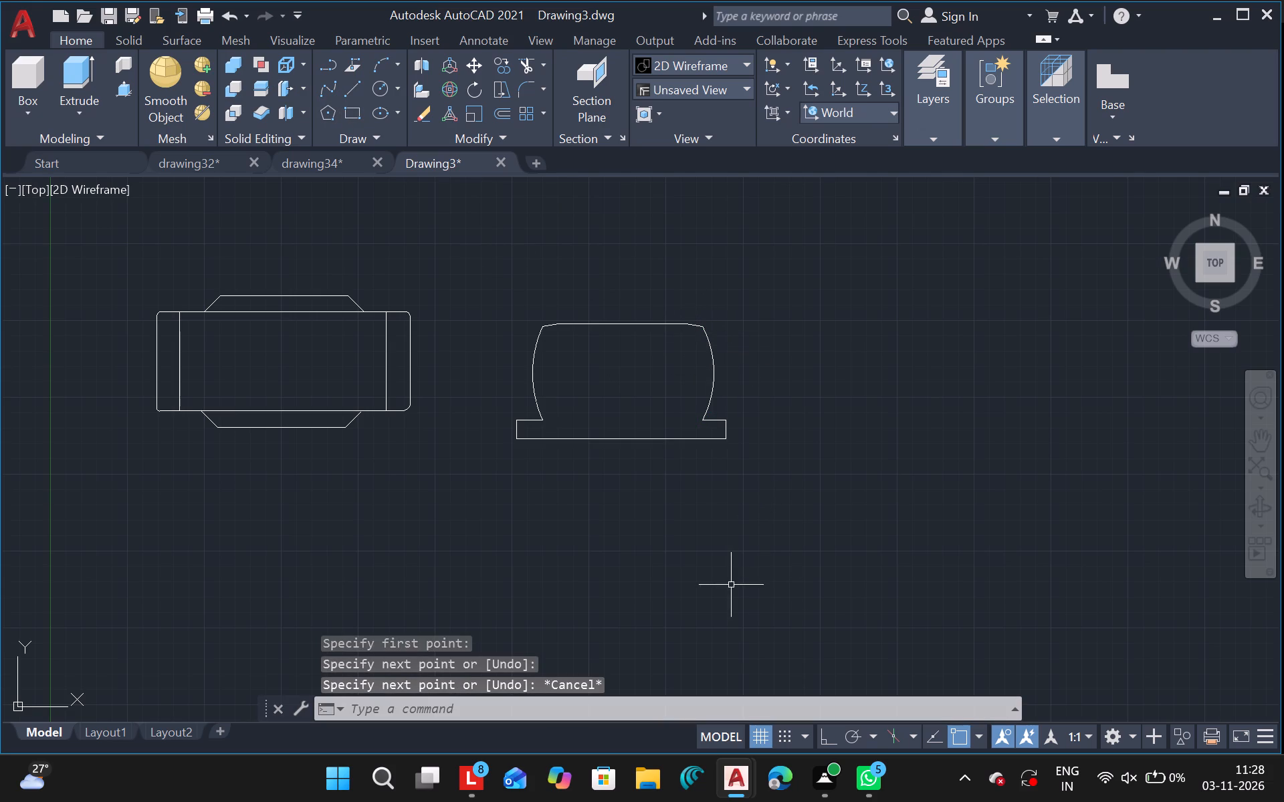
Delete the long bottom line of the flanged base.
drag(591, 436, 750, 783)
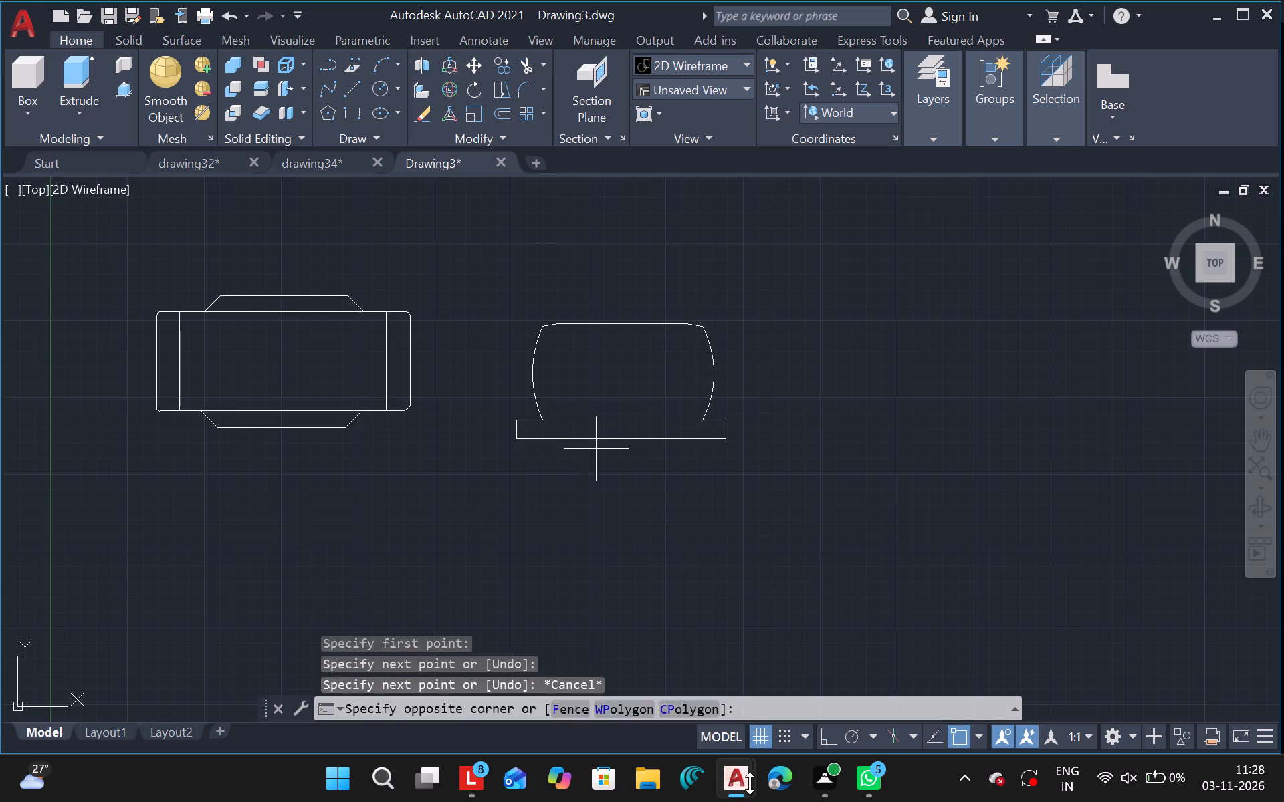
drag(750, 783, 796, 801)
key(Escape)
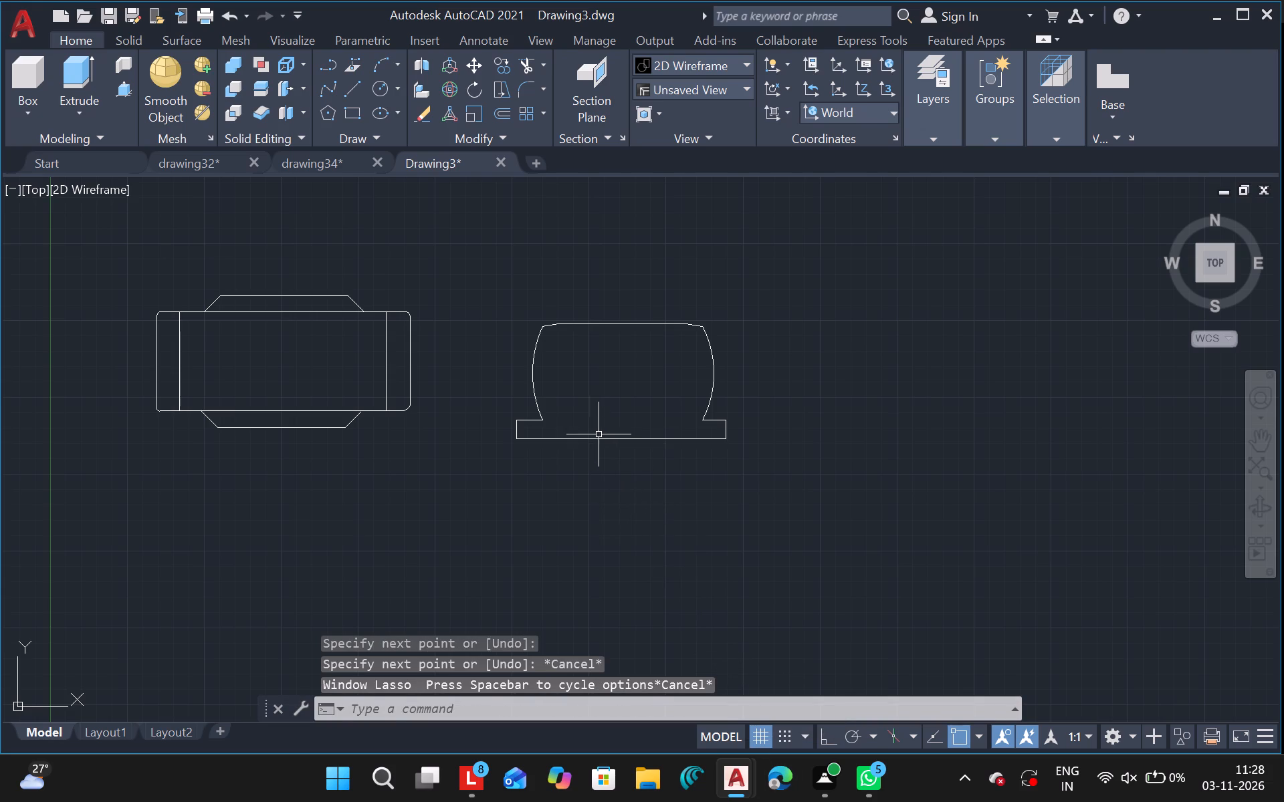
drag(591, 439, 721, 532)
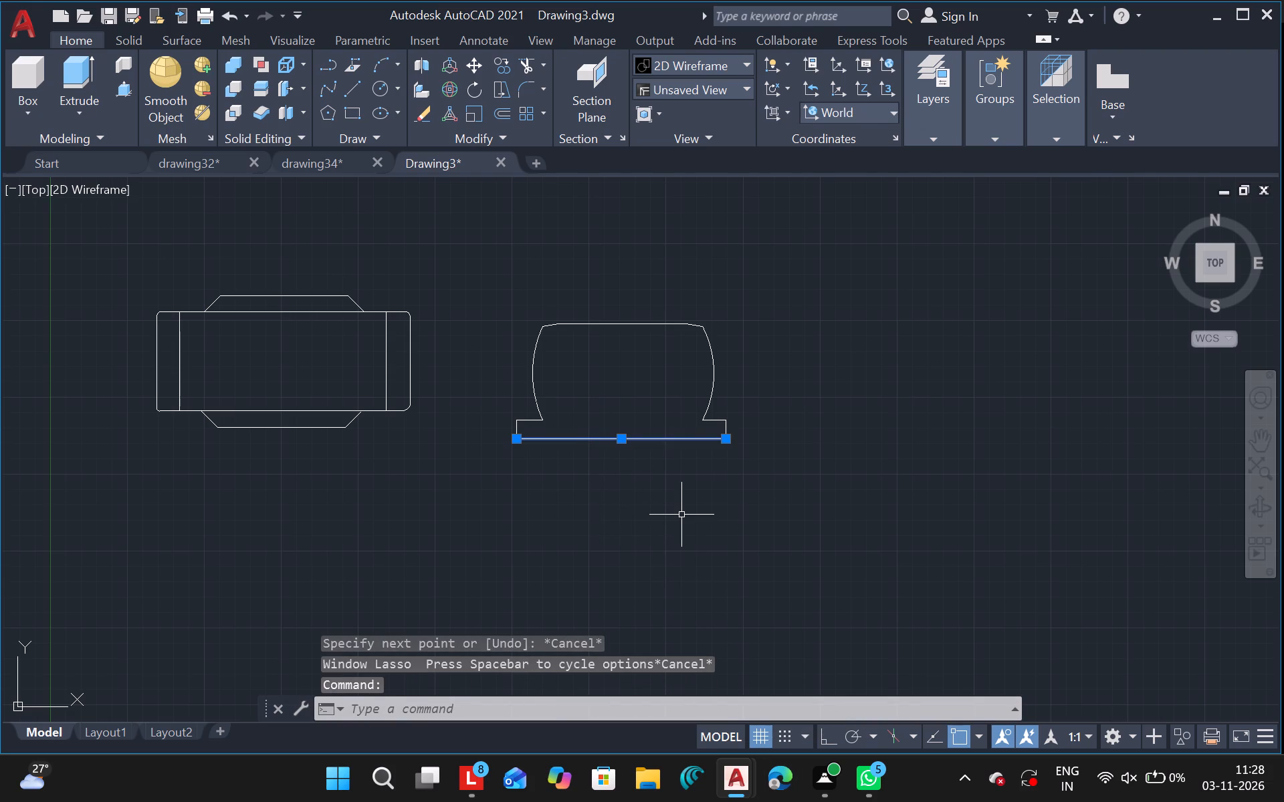
key(Delete)
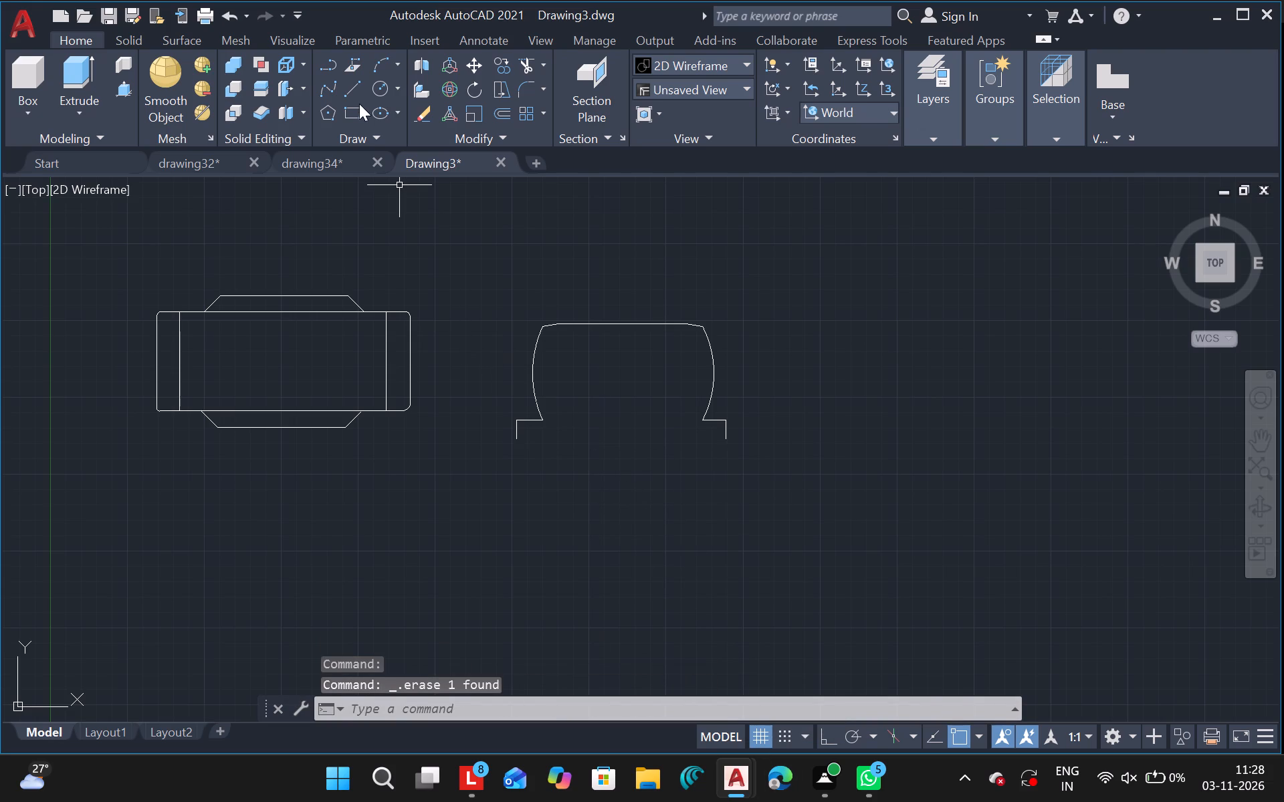
Draw a horizontal line joining the lower ends of the base's left and right short verticals.
click(348, 96)
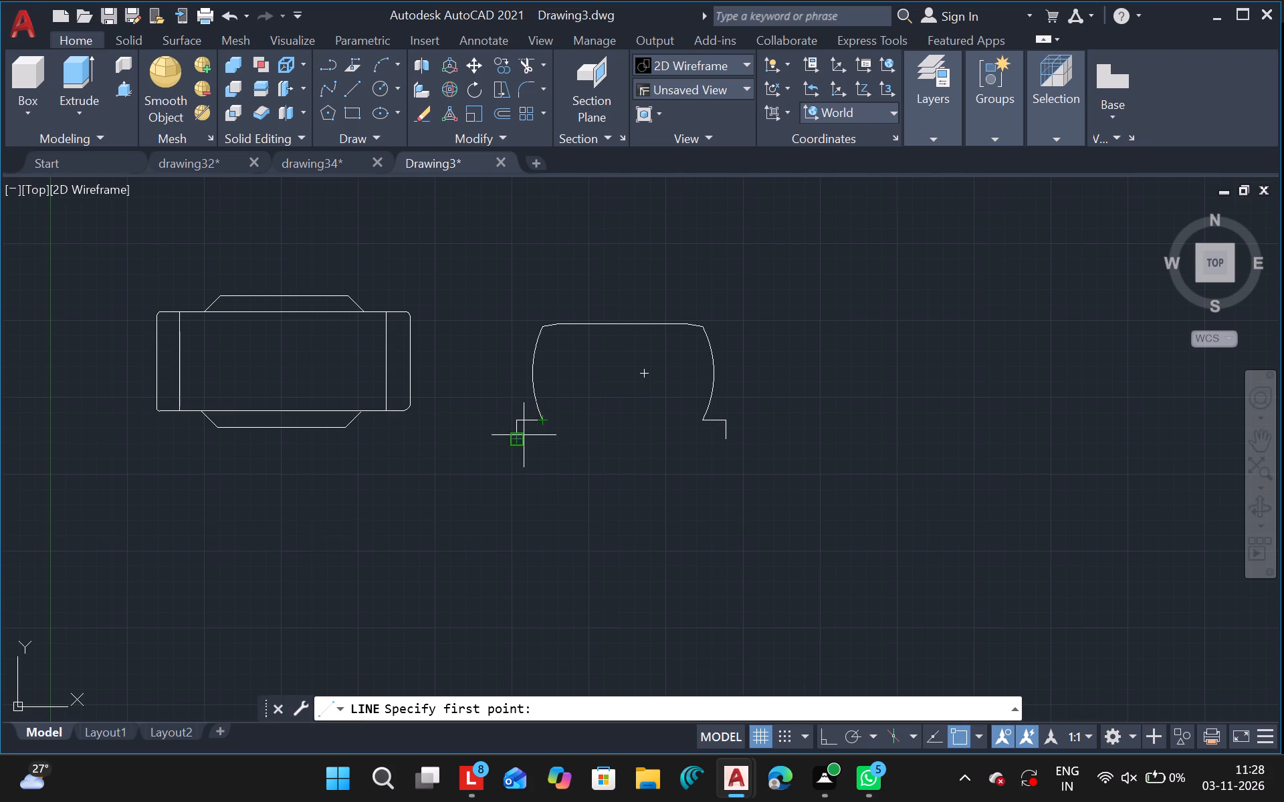
drag(518, 437, 518, 458)
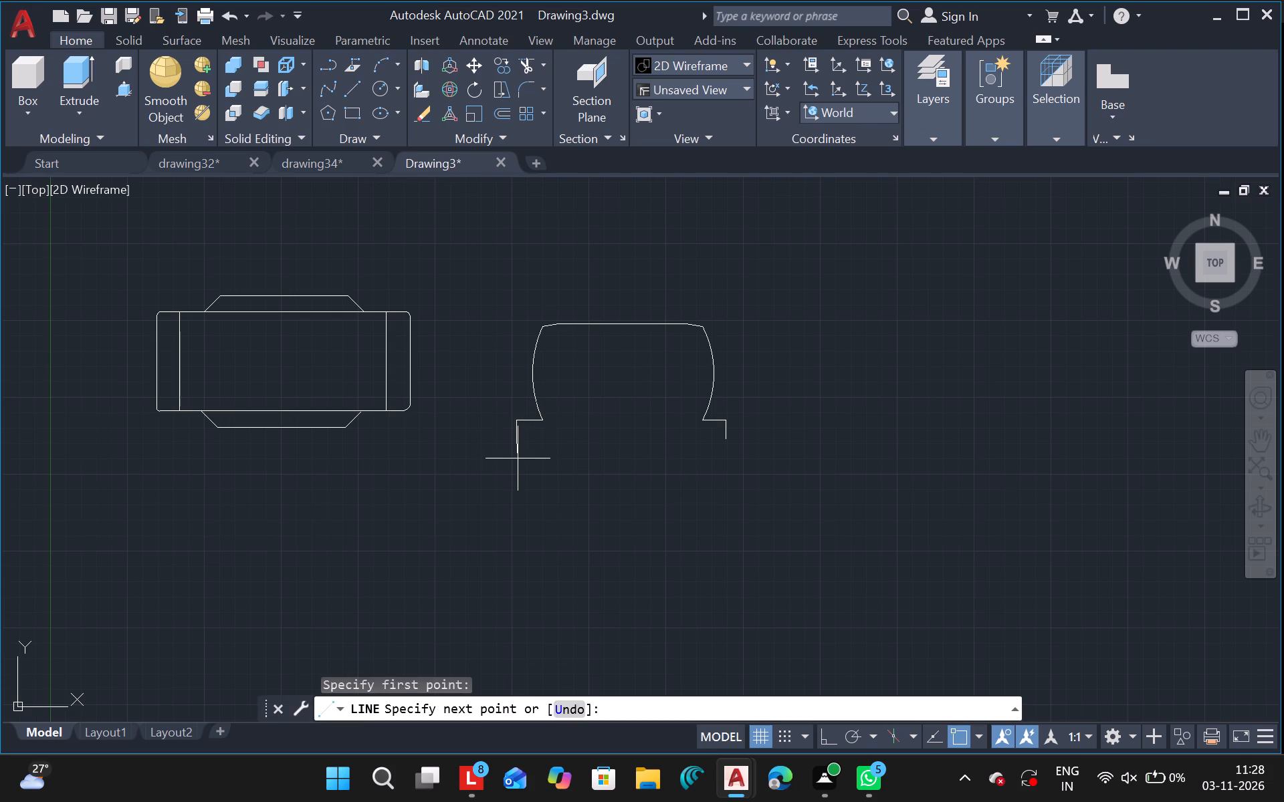
drag(518, 458, 512, 464)
drag(512, 464, 519, 465)
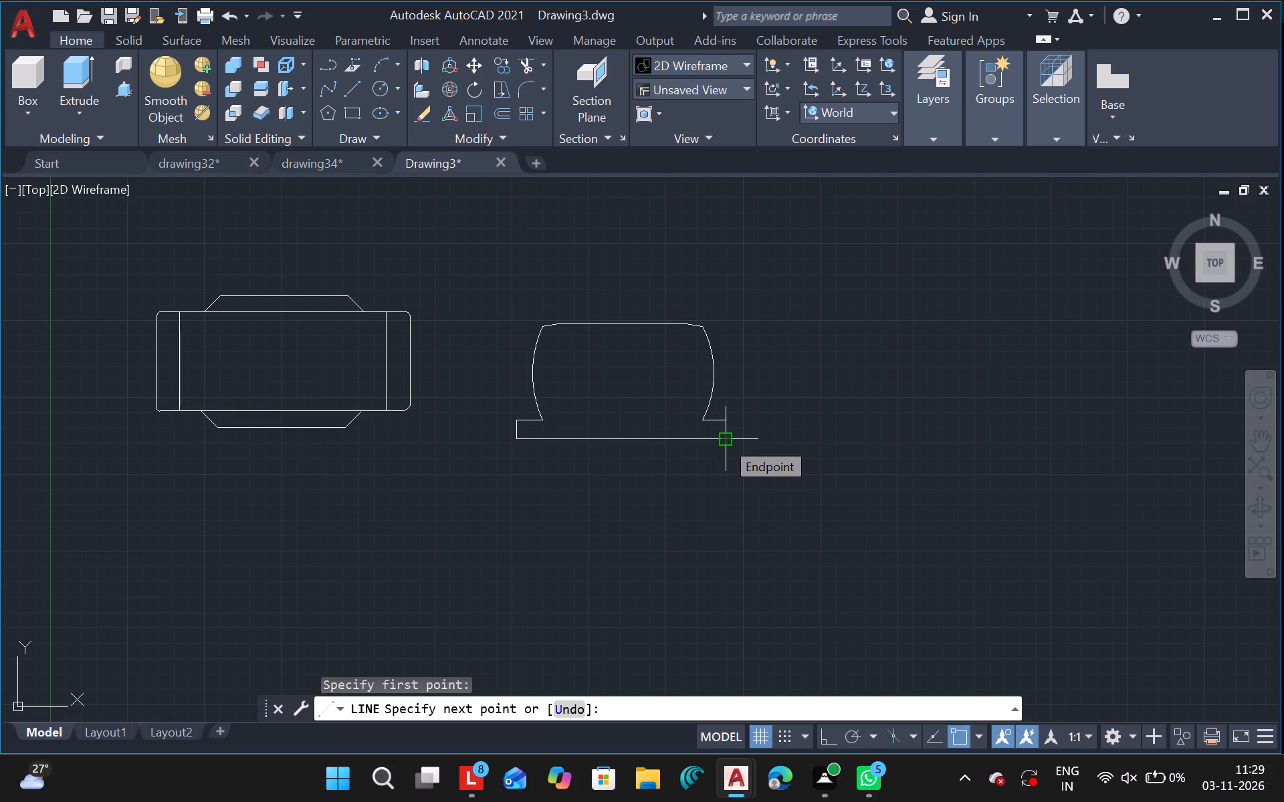
click(724, 440)
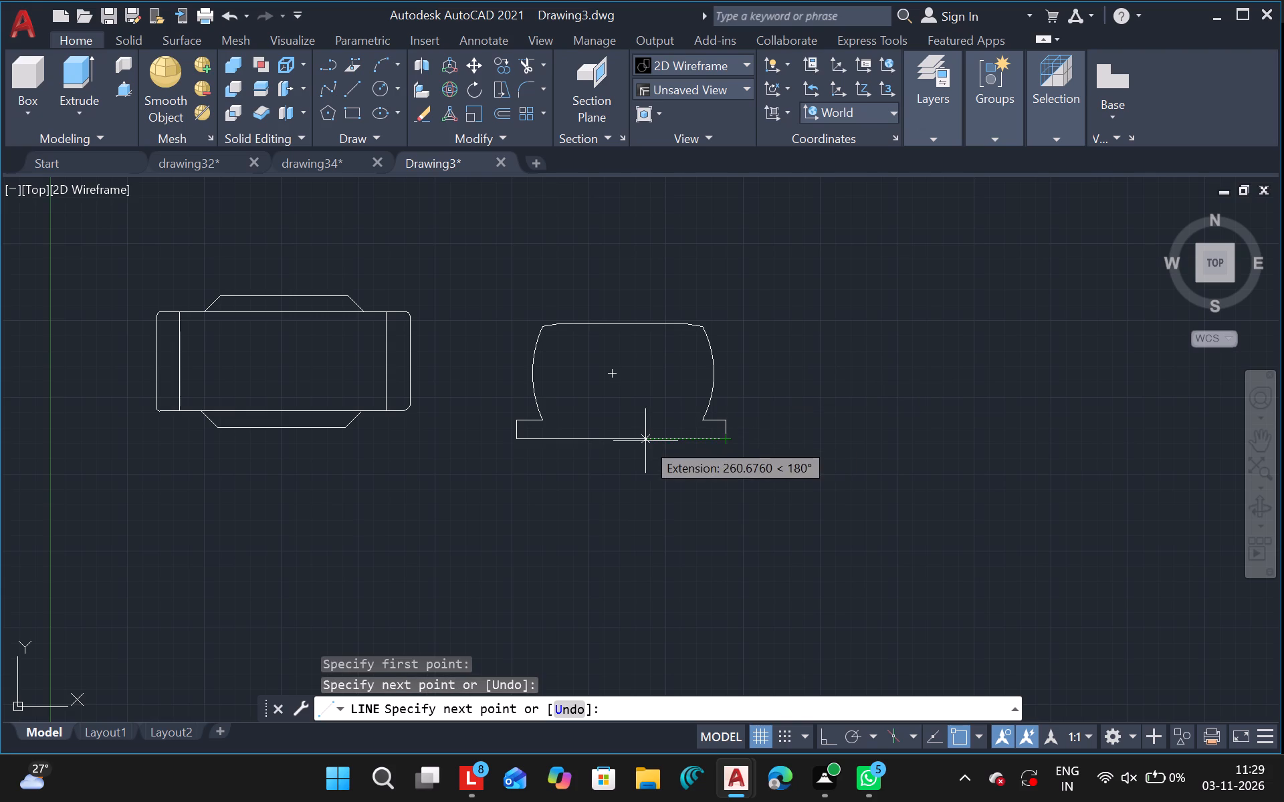
Delete the outline's top line, sloped corners, both side arcs and the right flange's short top line.
key(Escape)
drag(528, 337, 602, 251)
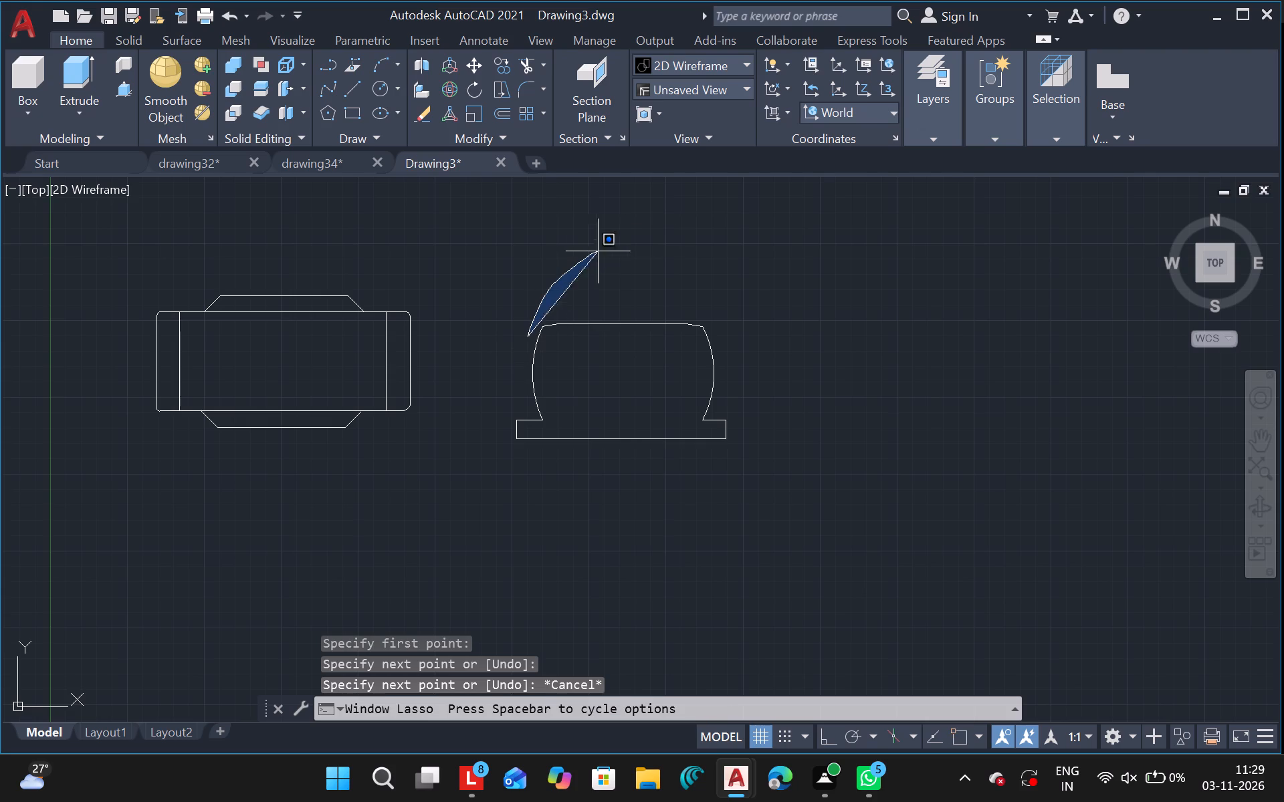
drag(602, 251, 558, 416)
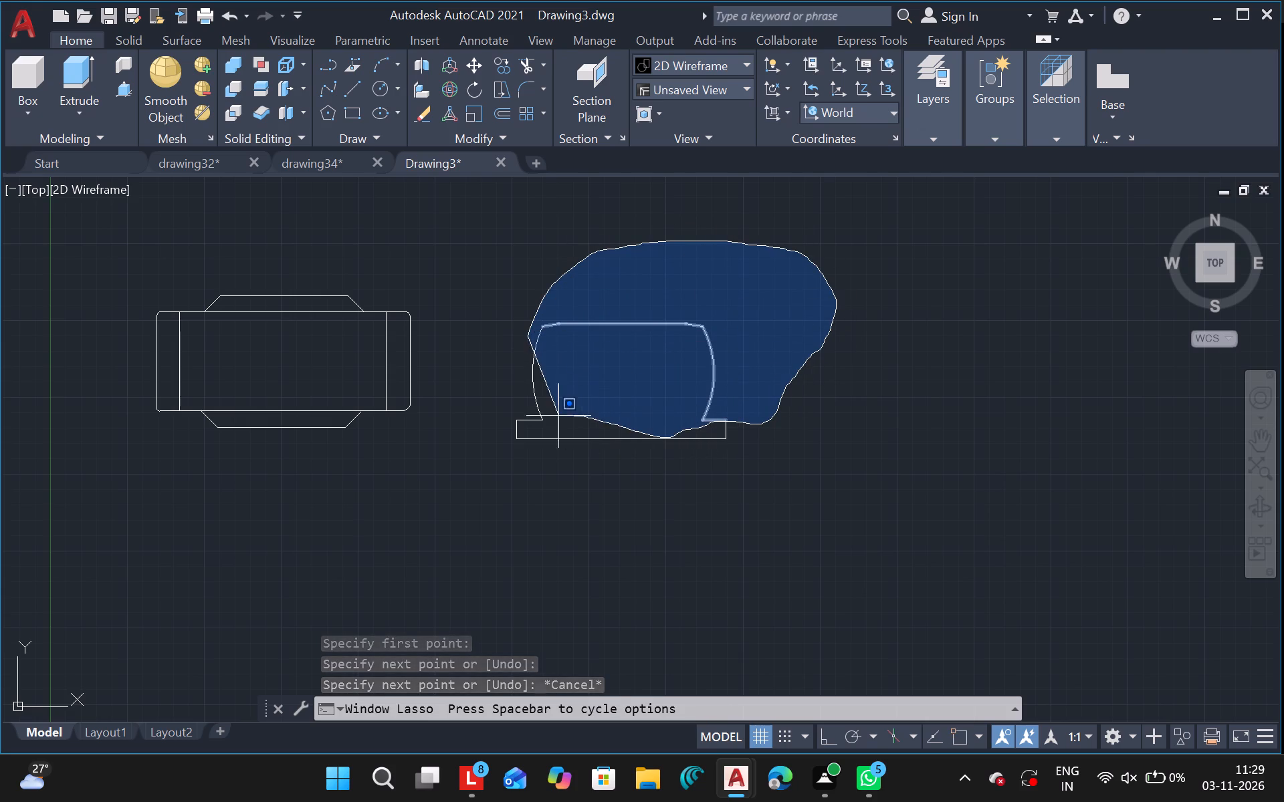
drag(558, 416, 477, 413)
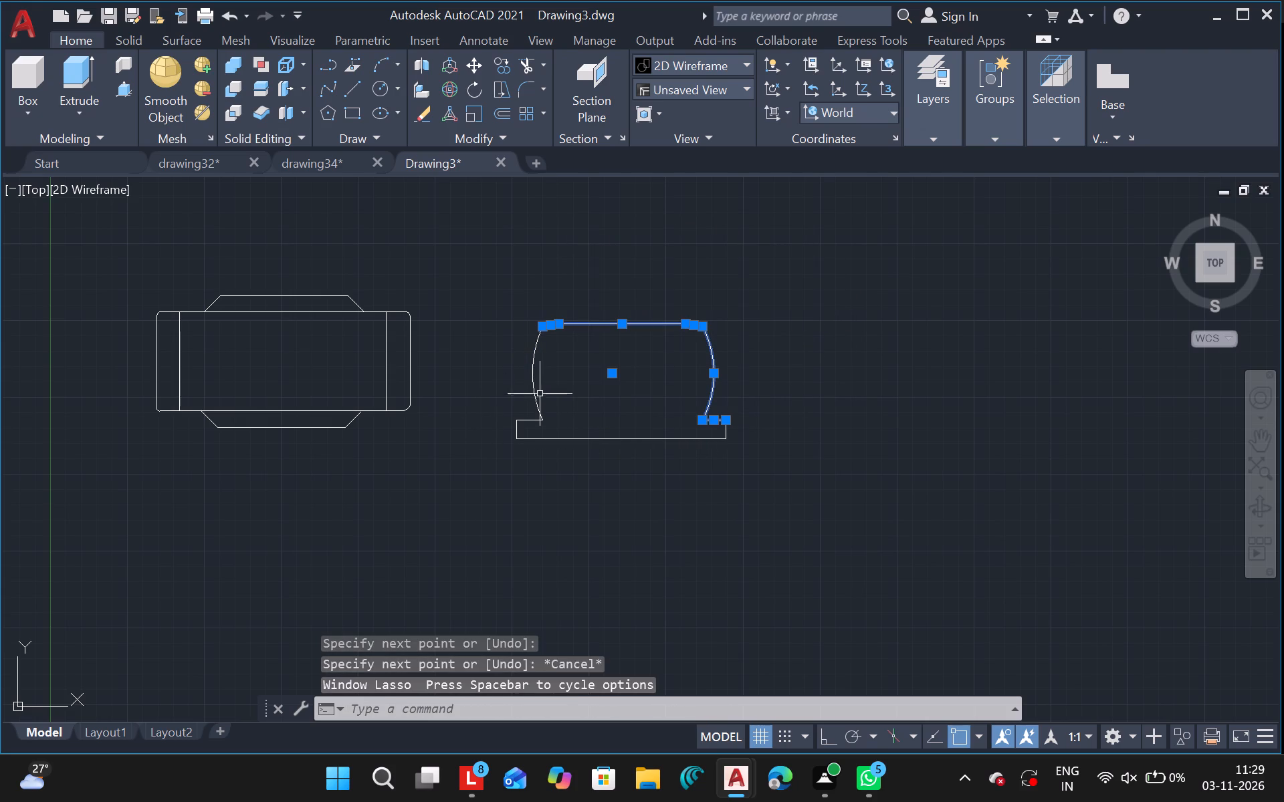
drag(534, 386, 730, 387)
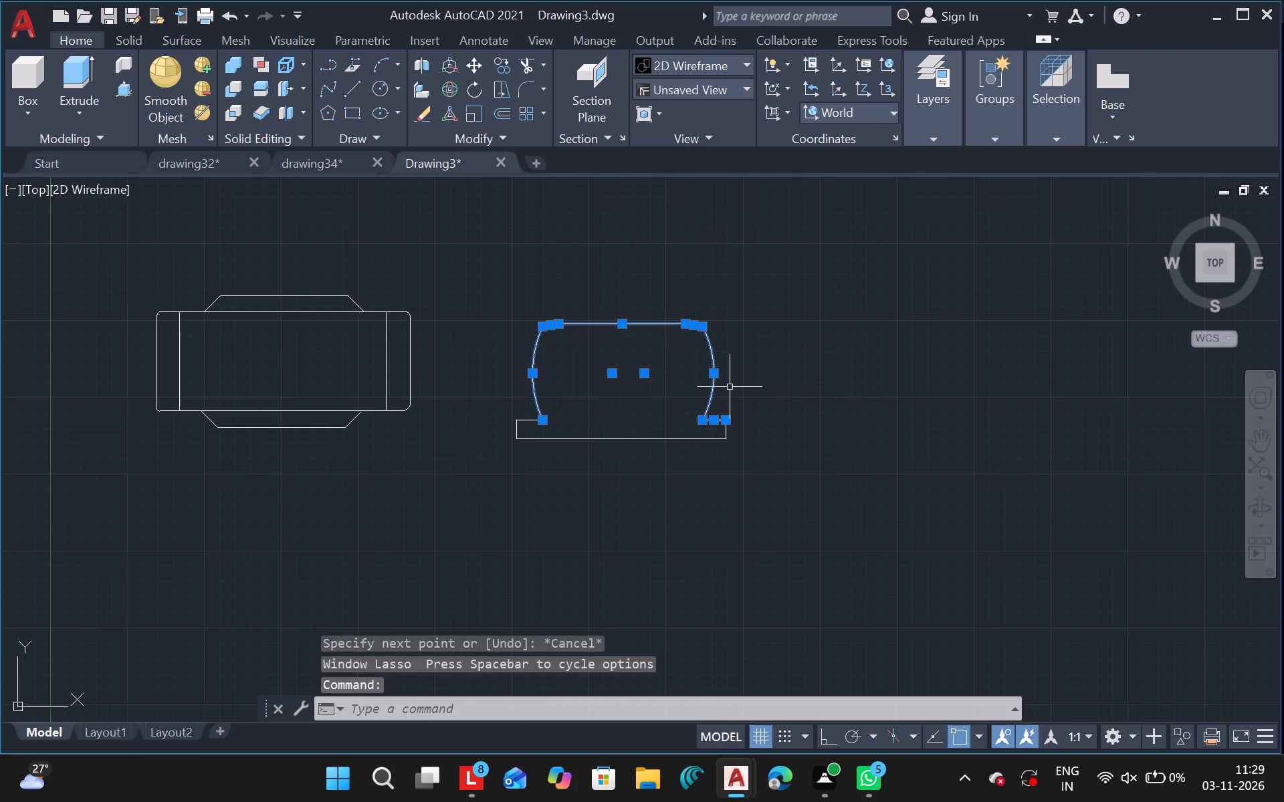
key(Delete)
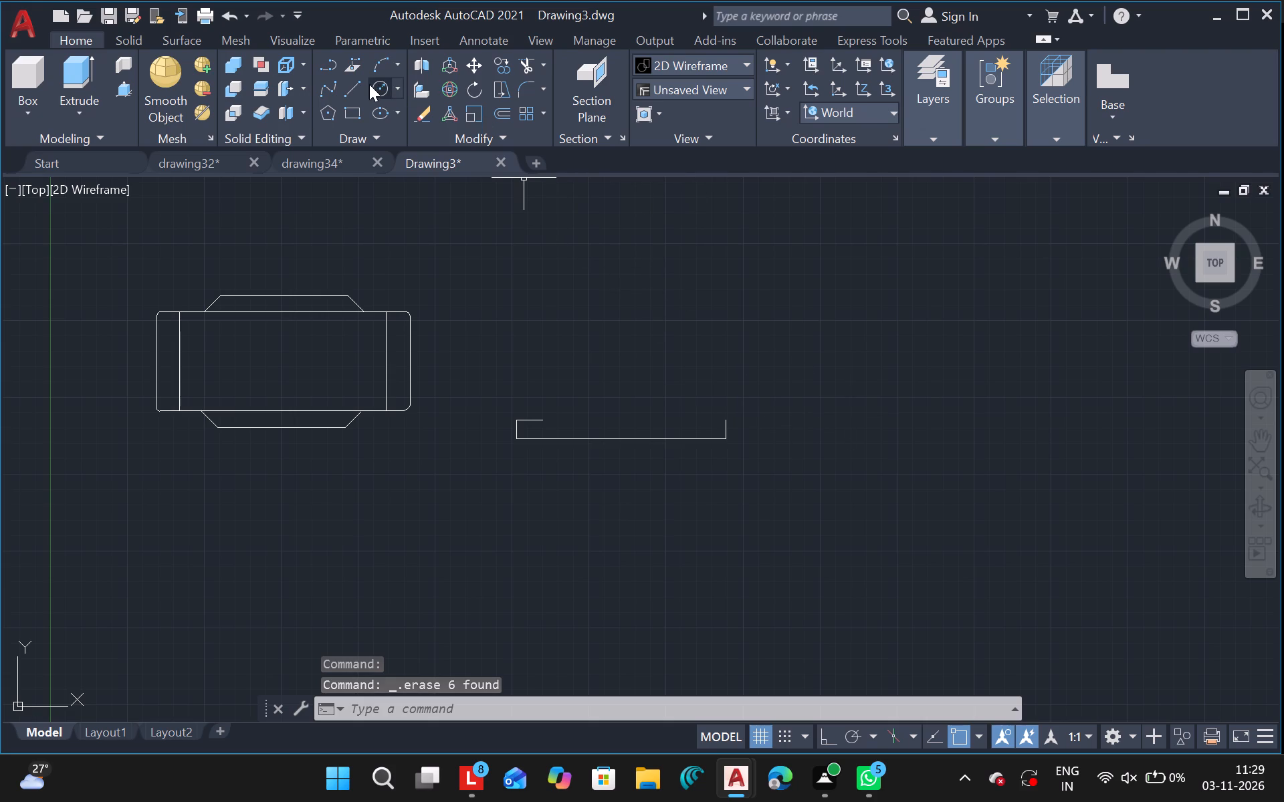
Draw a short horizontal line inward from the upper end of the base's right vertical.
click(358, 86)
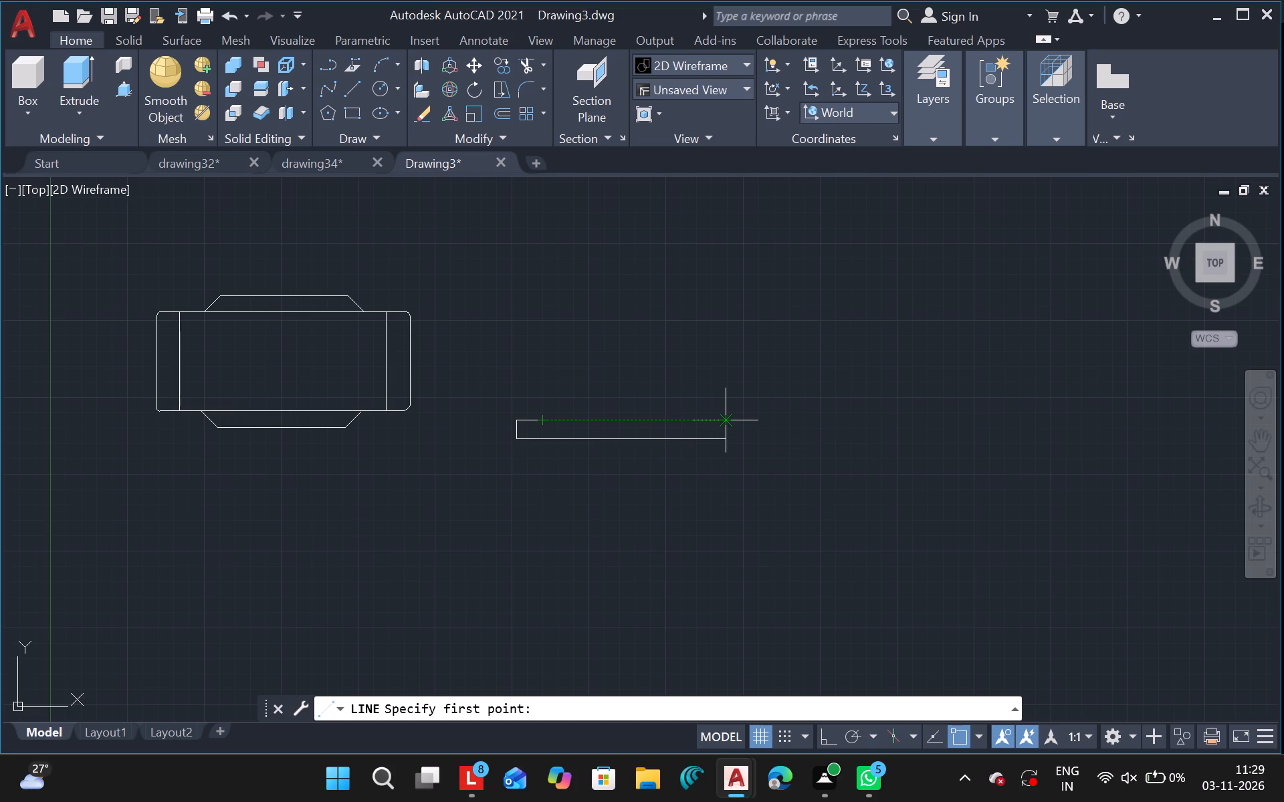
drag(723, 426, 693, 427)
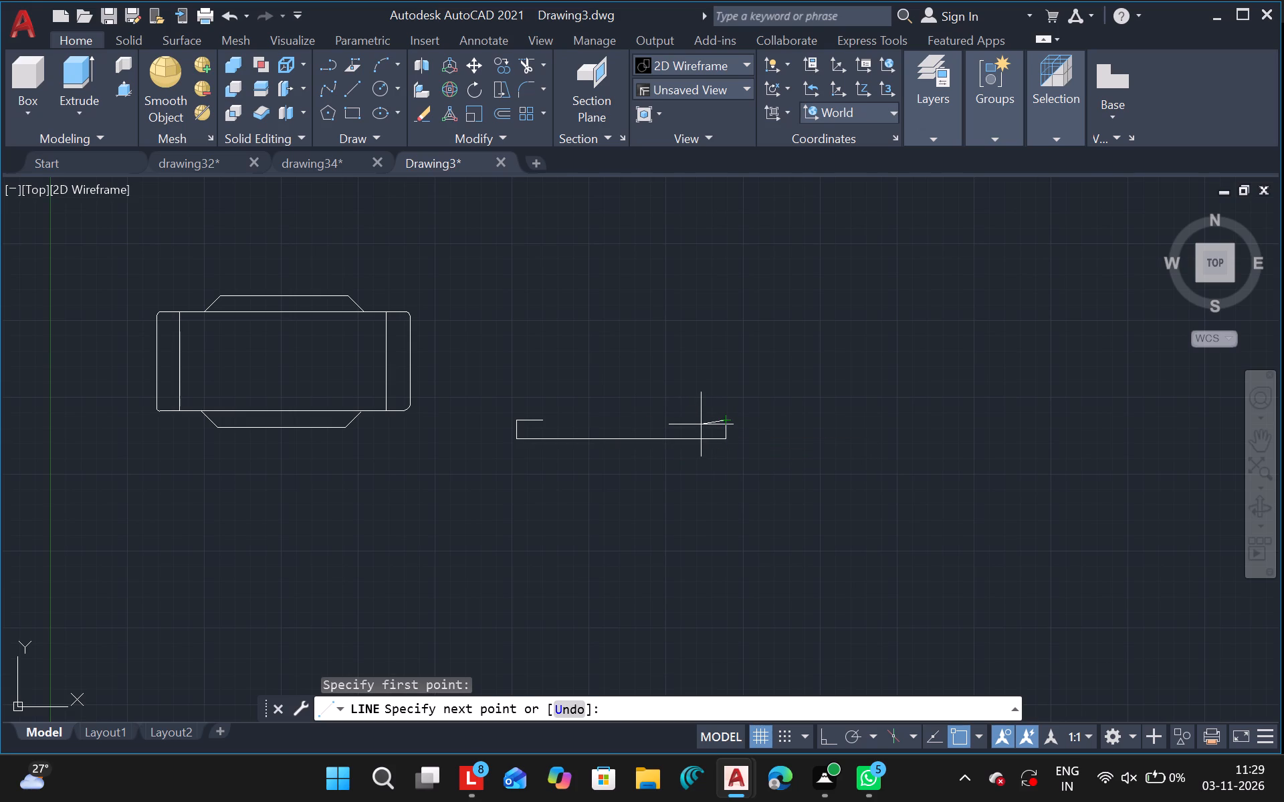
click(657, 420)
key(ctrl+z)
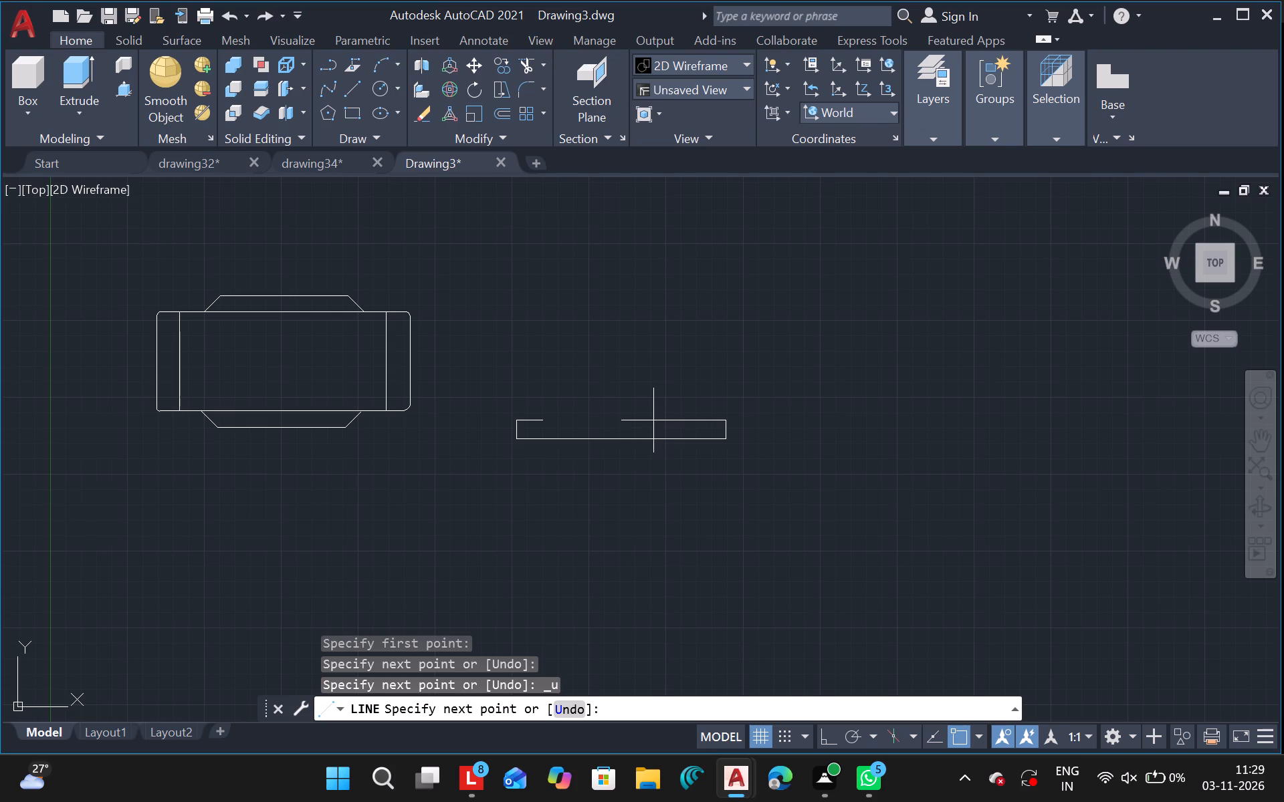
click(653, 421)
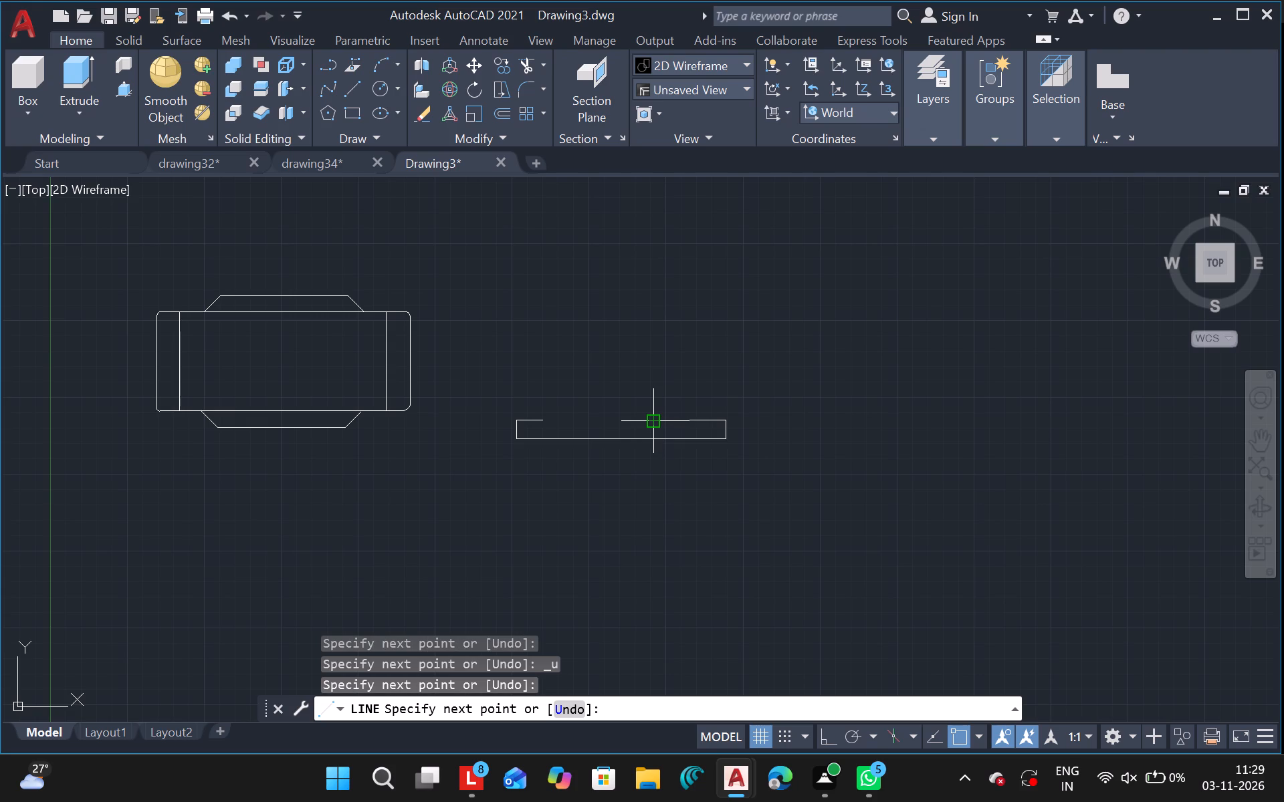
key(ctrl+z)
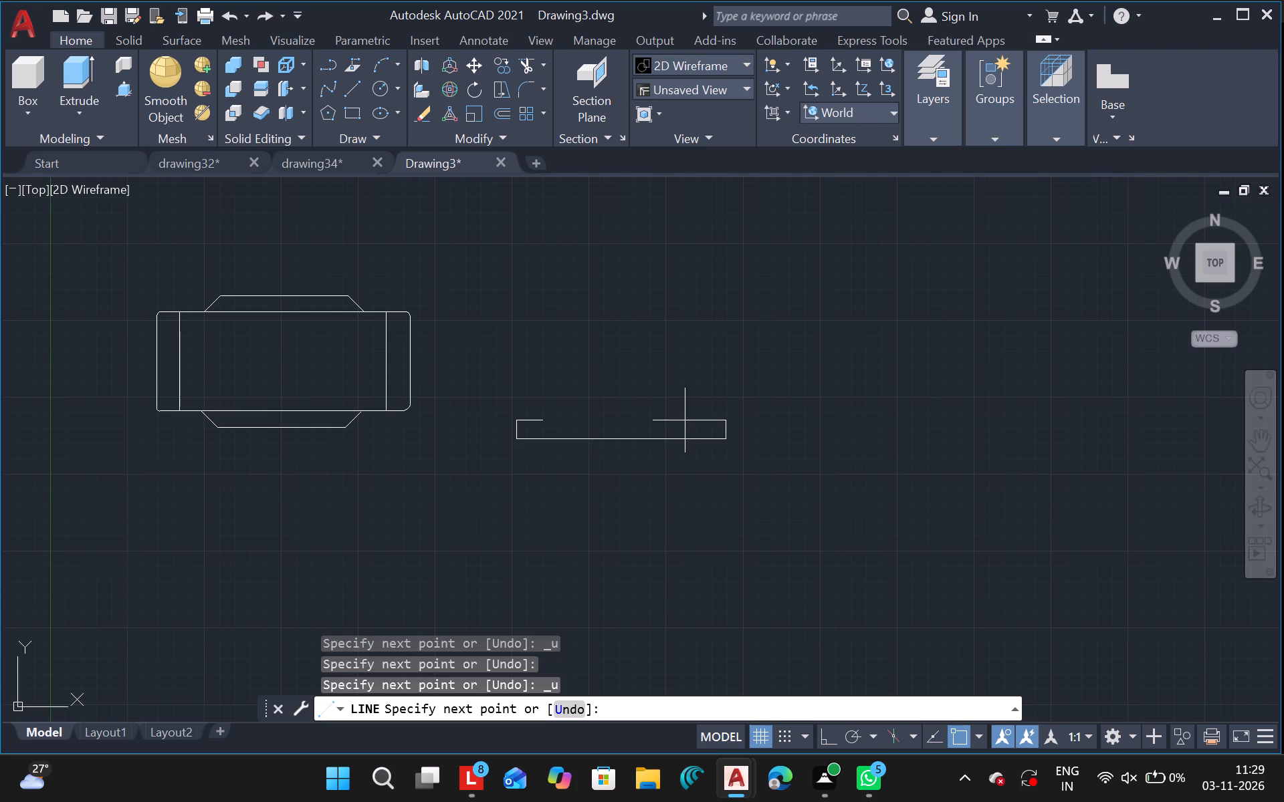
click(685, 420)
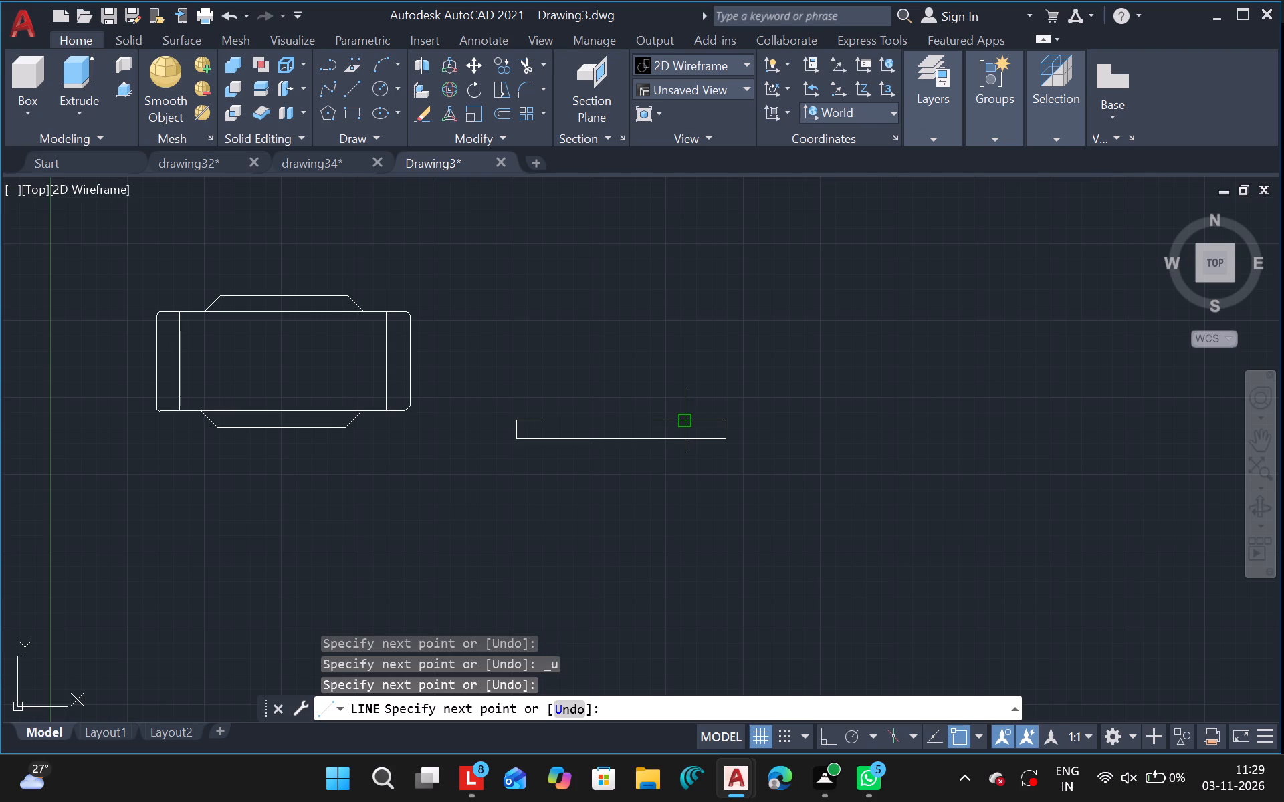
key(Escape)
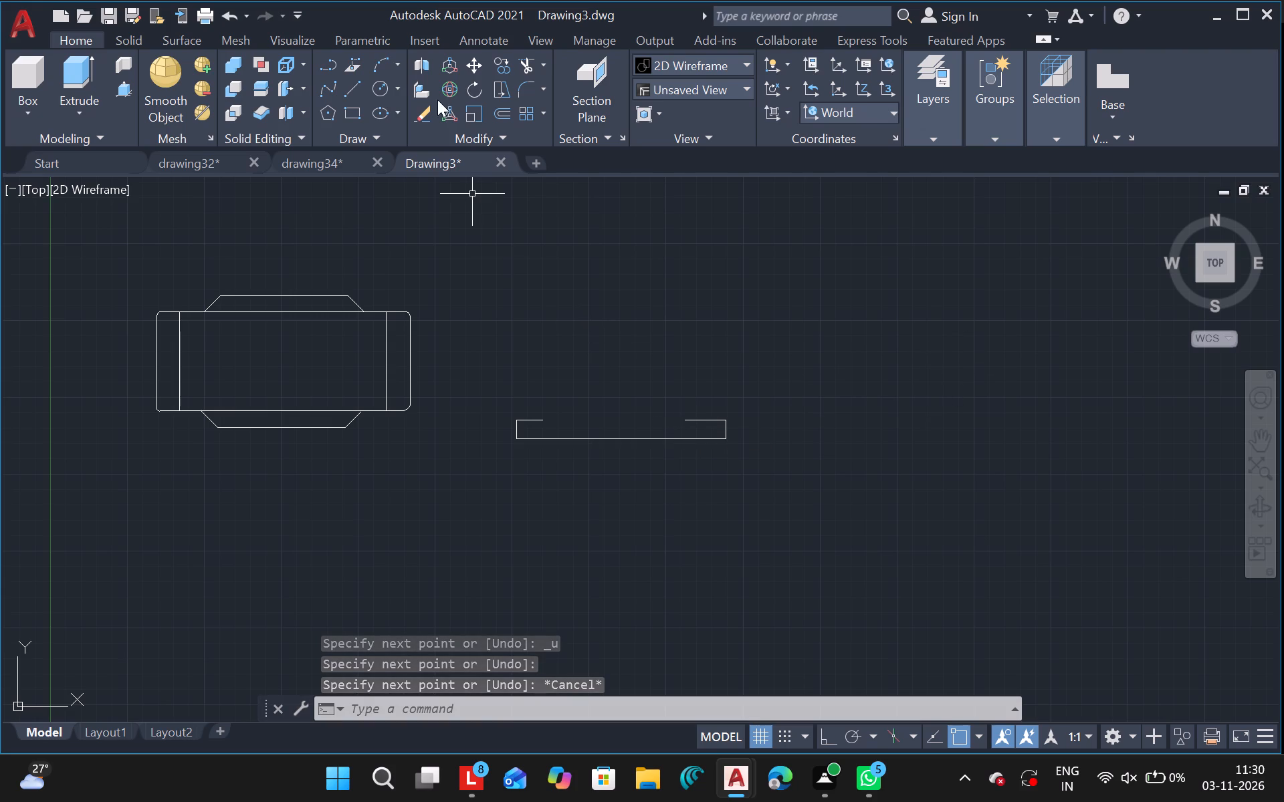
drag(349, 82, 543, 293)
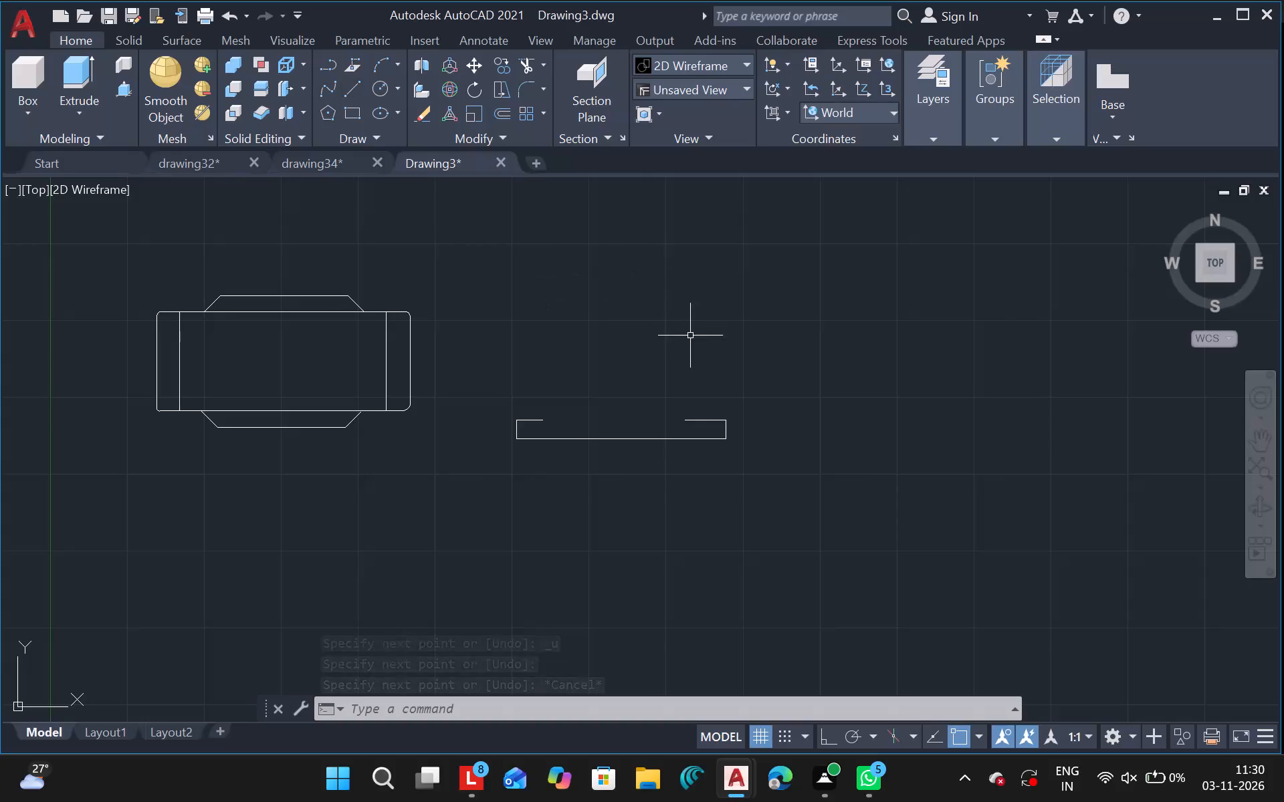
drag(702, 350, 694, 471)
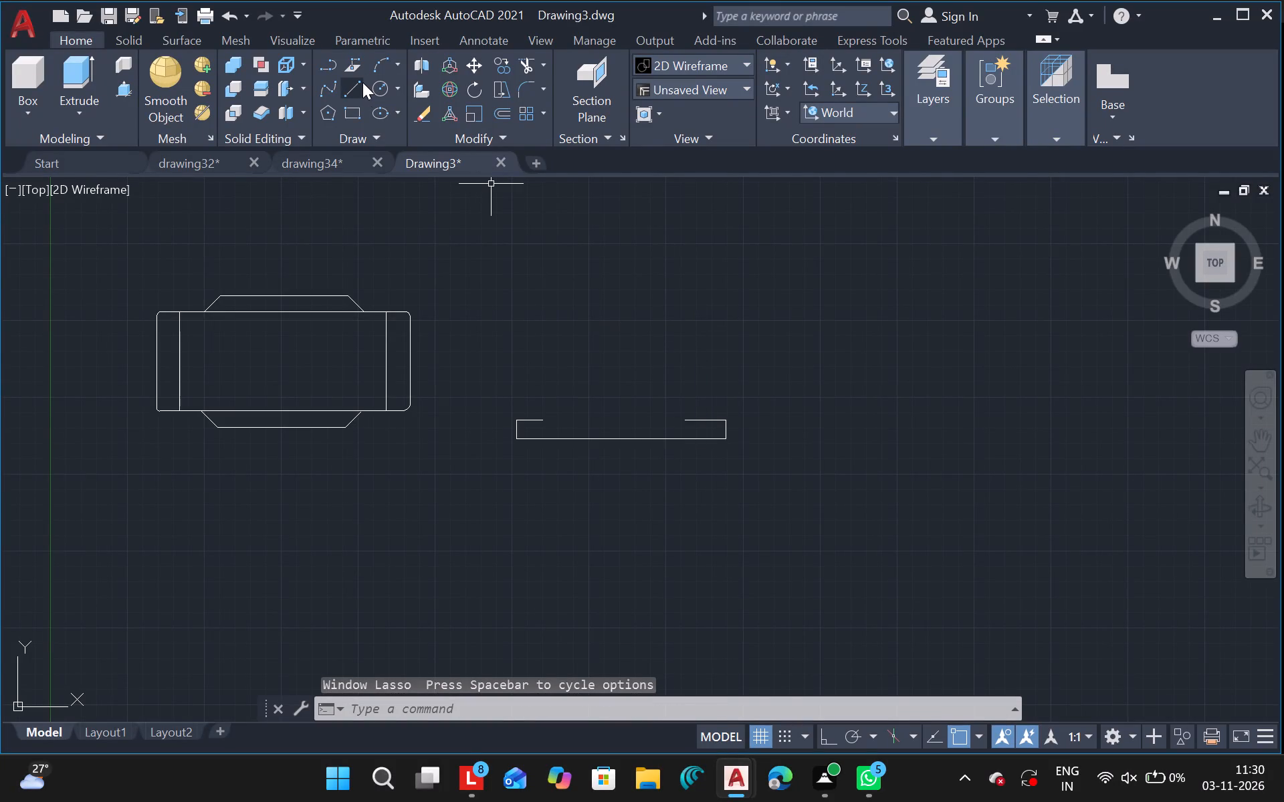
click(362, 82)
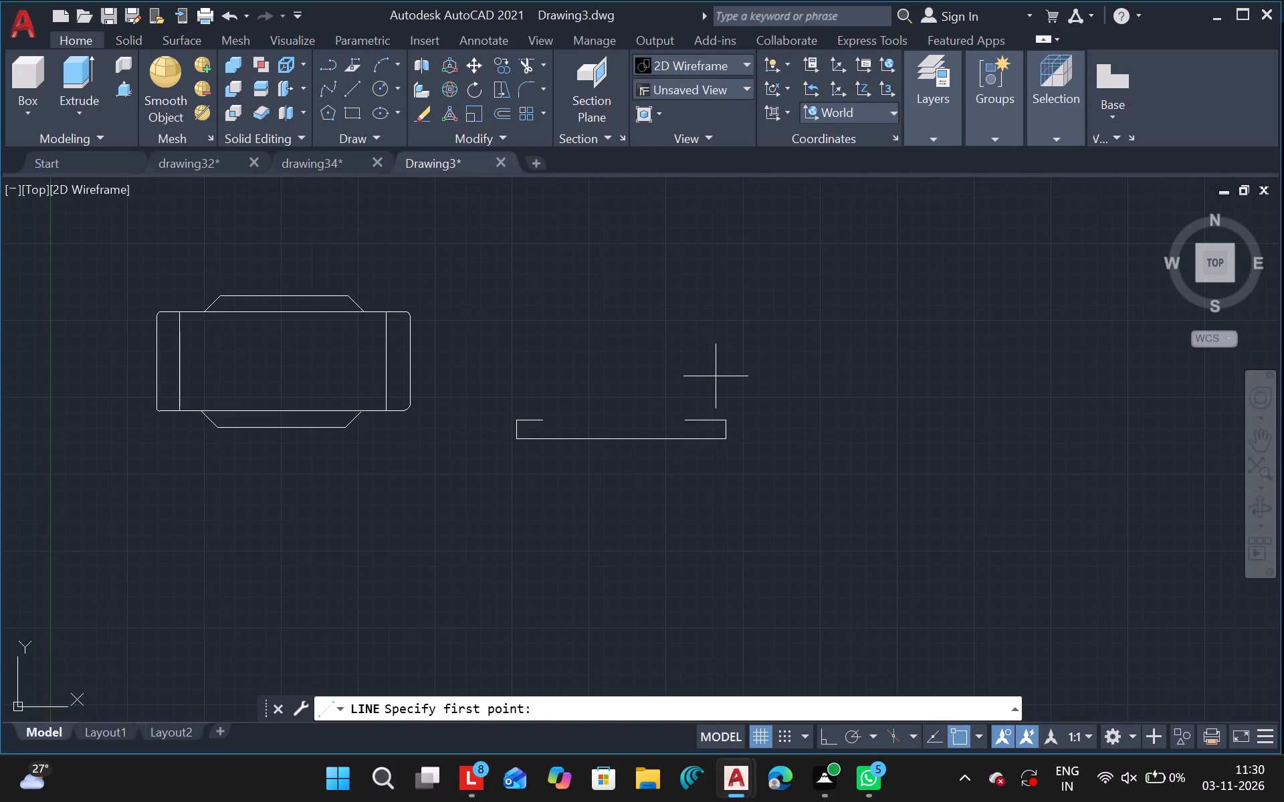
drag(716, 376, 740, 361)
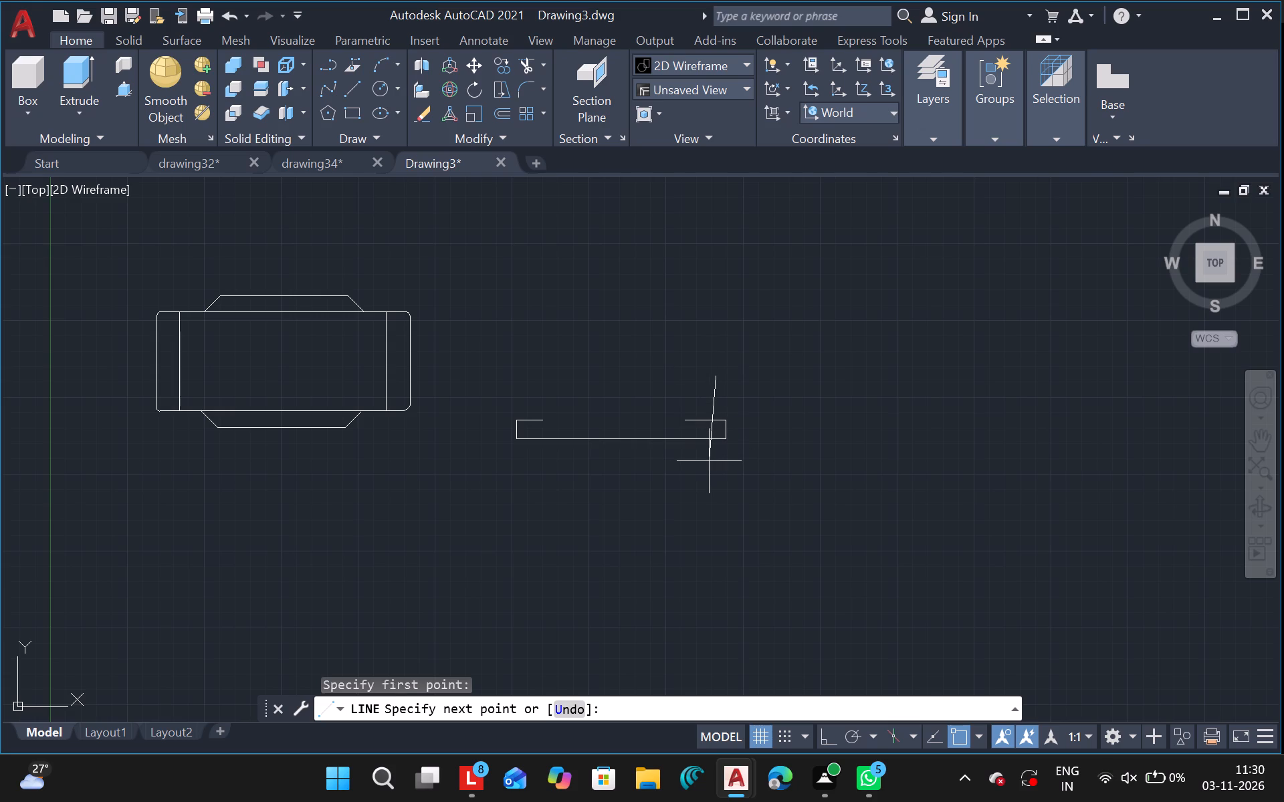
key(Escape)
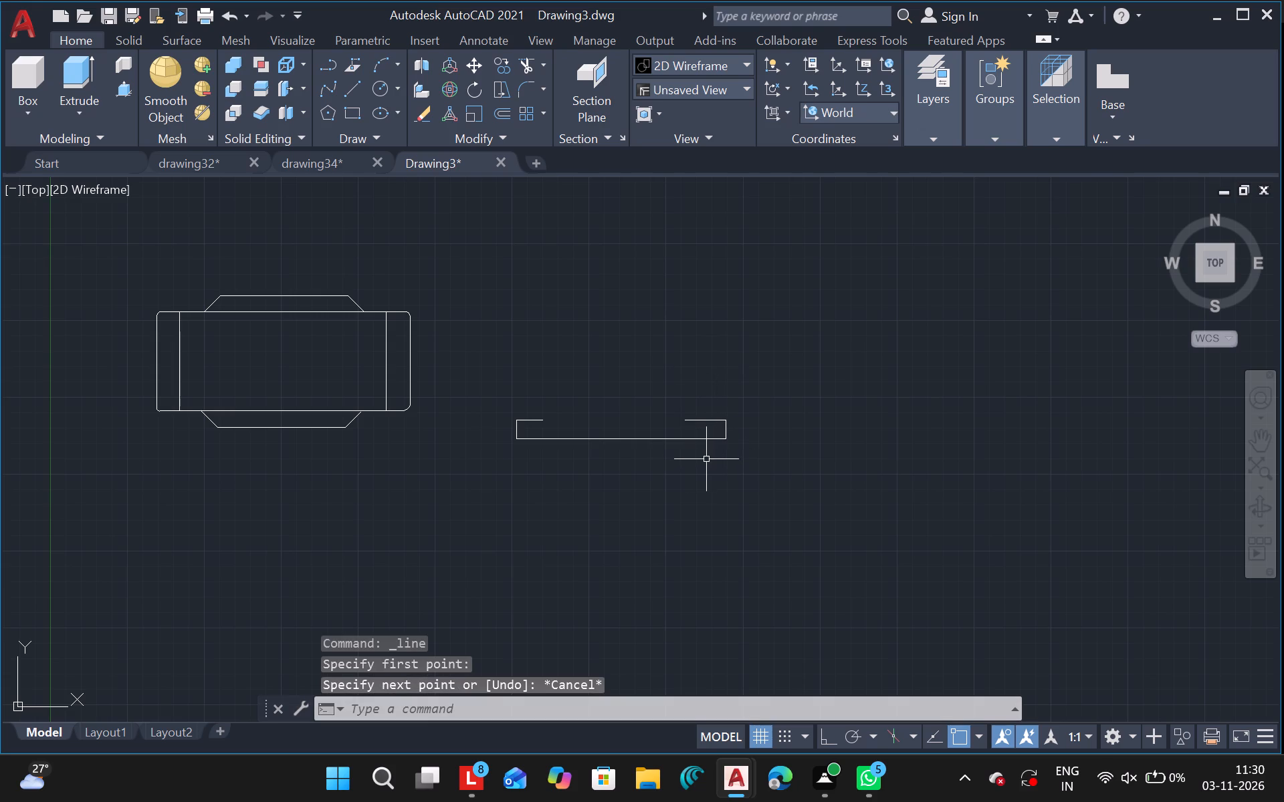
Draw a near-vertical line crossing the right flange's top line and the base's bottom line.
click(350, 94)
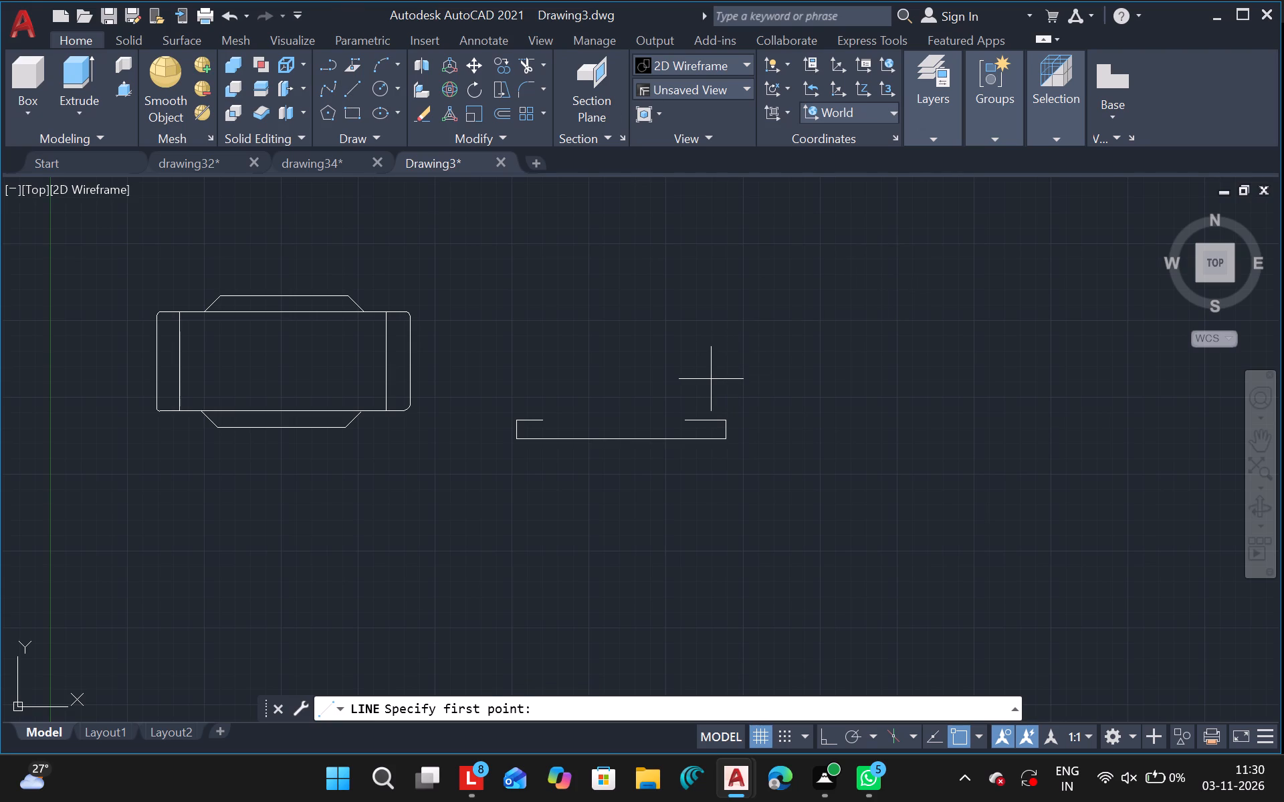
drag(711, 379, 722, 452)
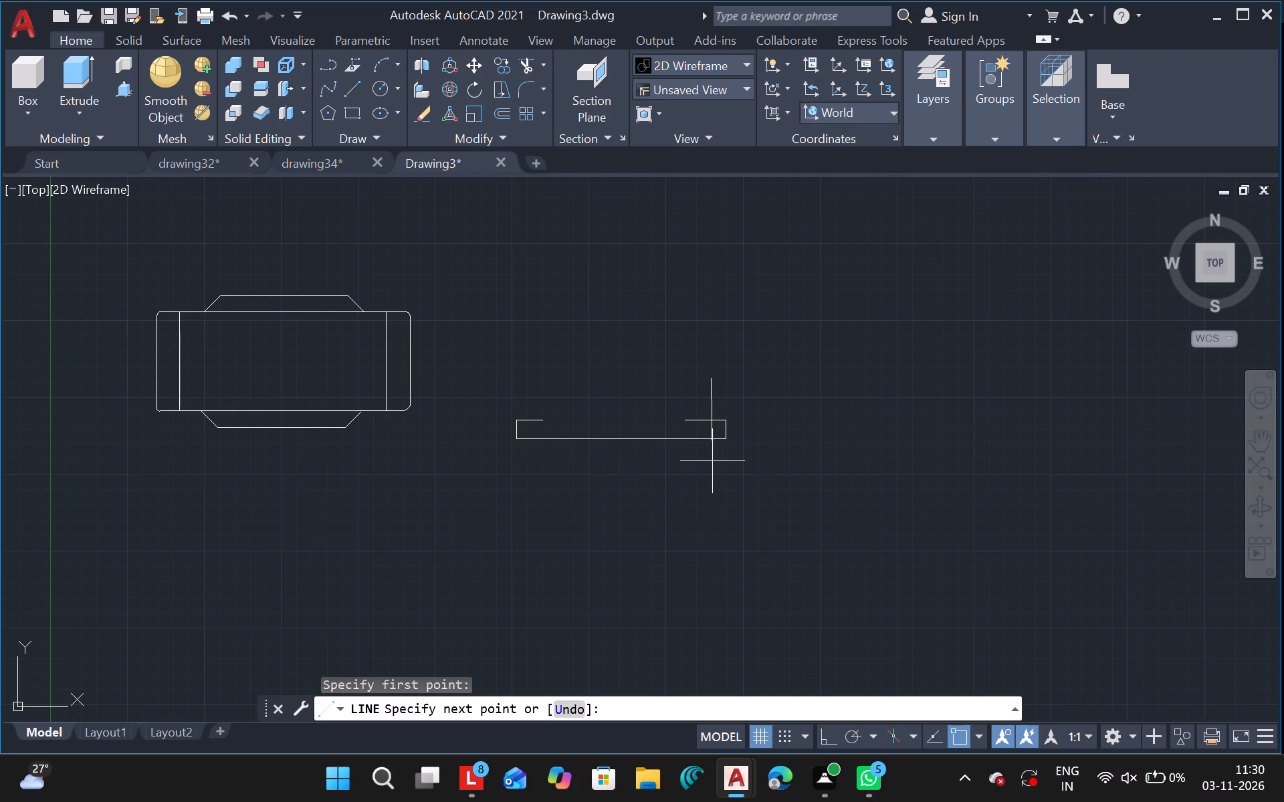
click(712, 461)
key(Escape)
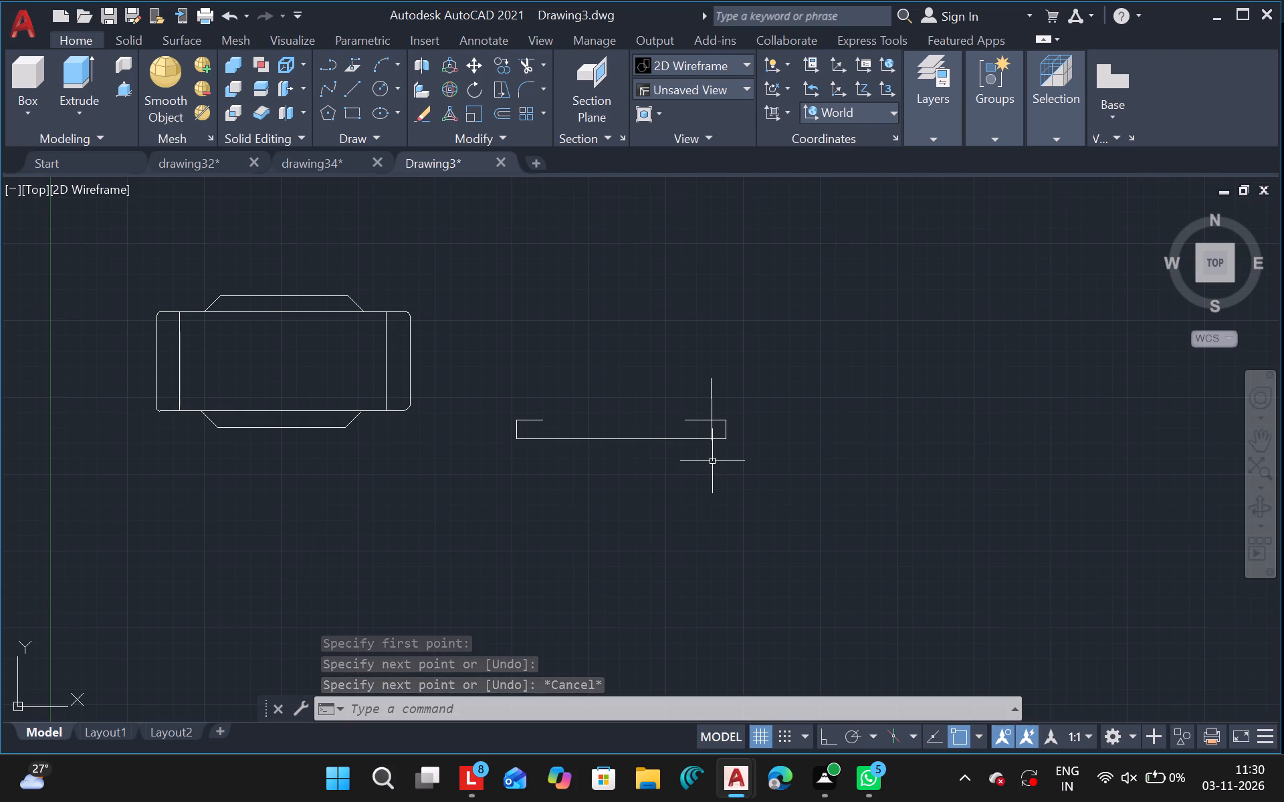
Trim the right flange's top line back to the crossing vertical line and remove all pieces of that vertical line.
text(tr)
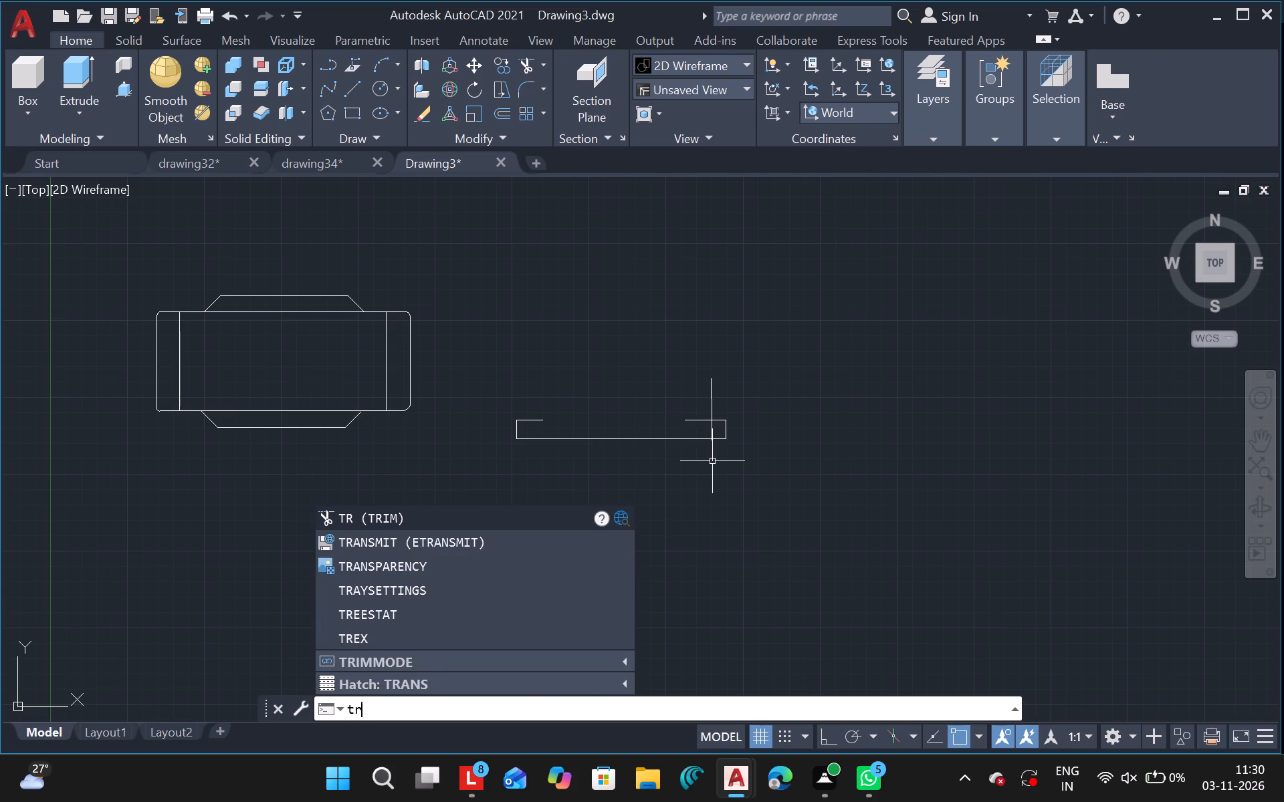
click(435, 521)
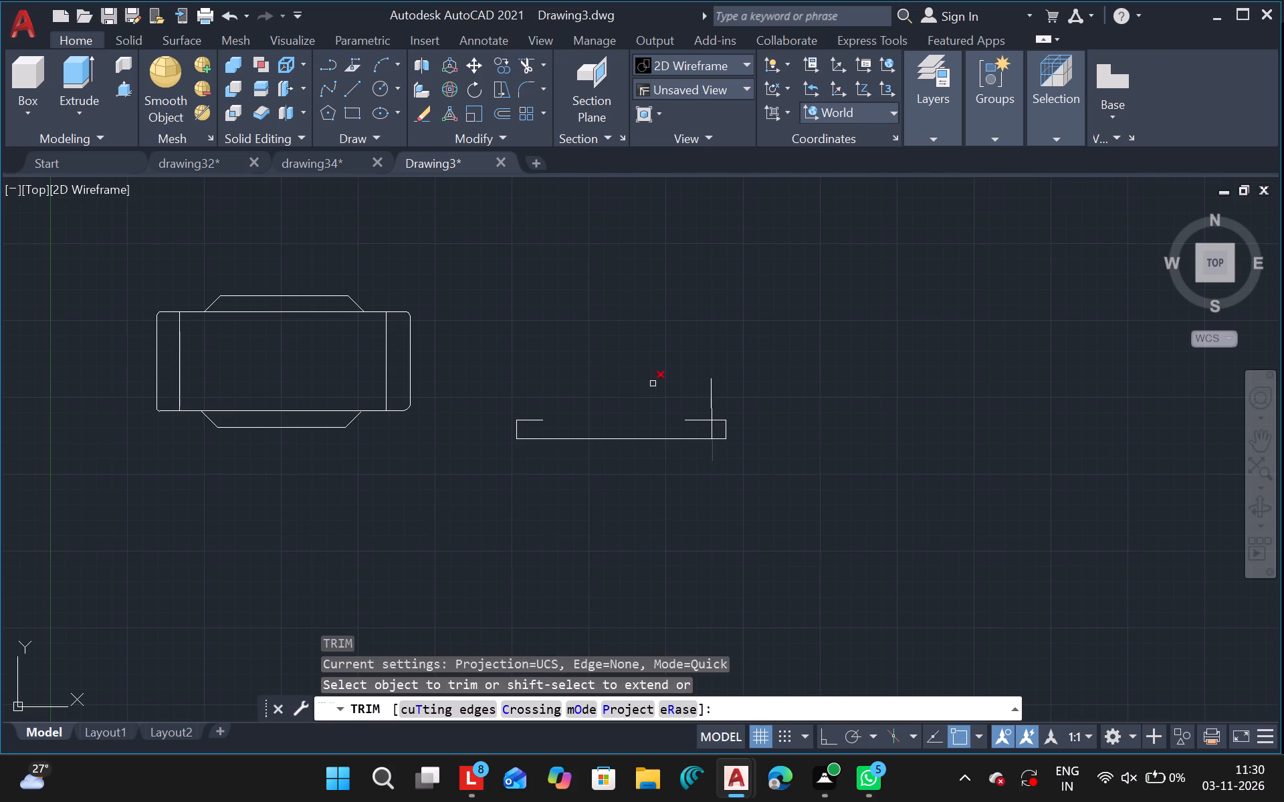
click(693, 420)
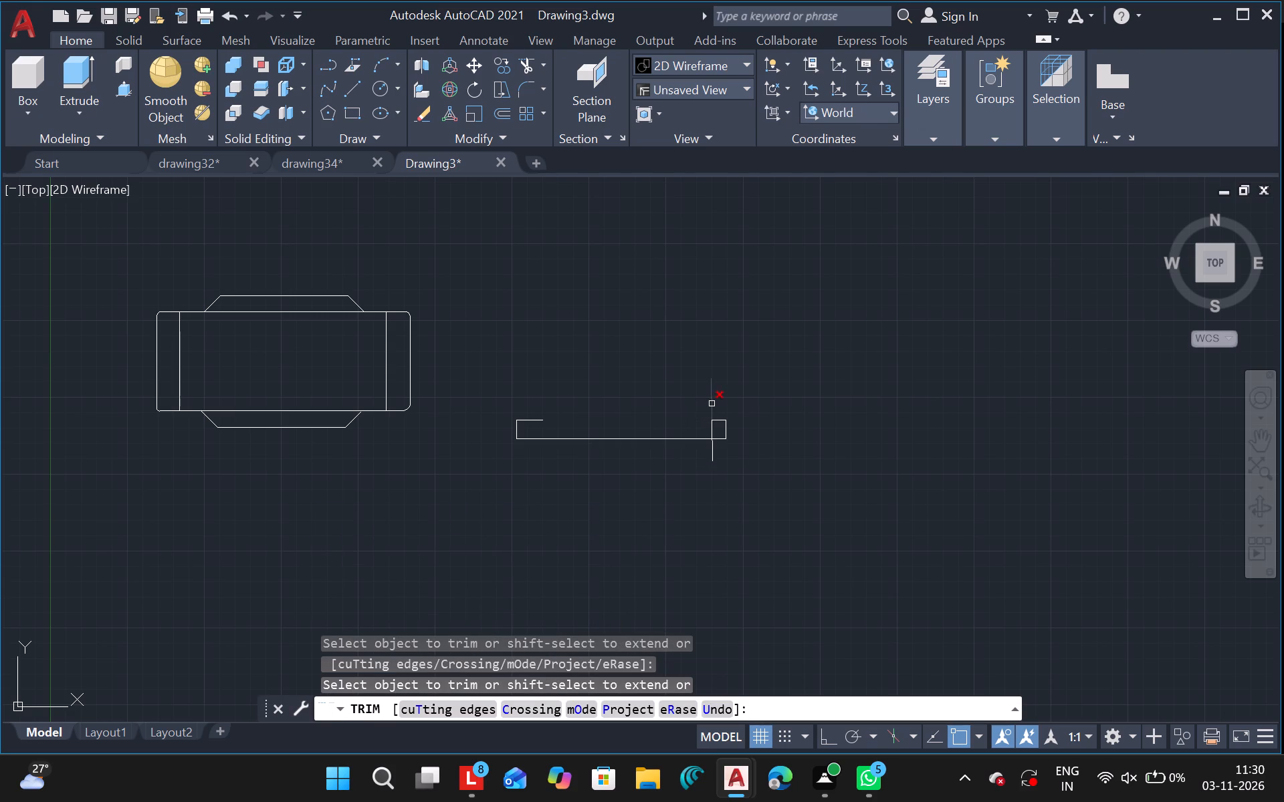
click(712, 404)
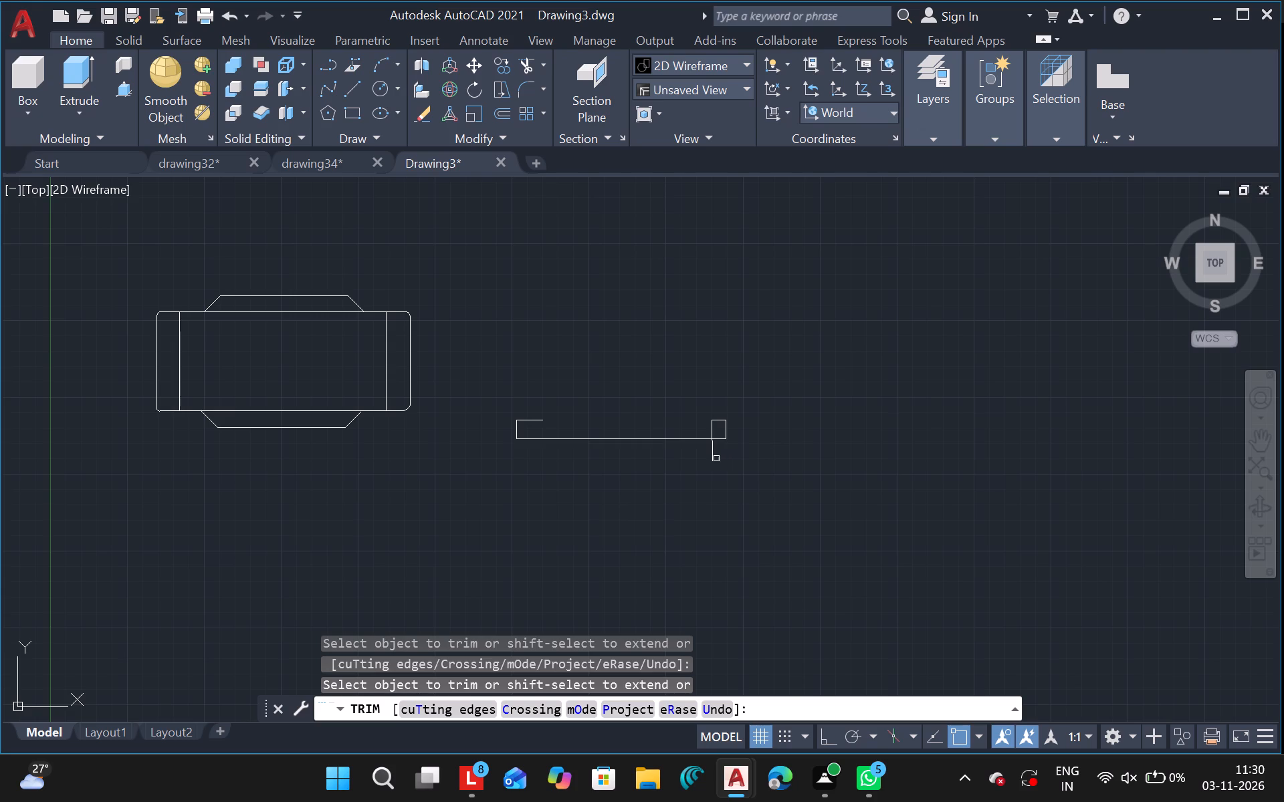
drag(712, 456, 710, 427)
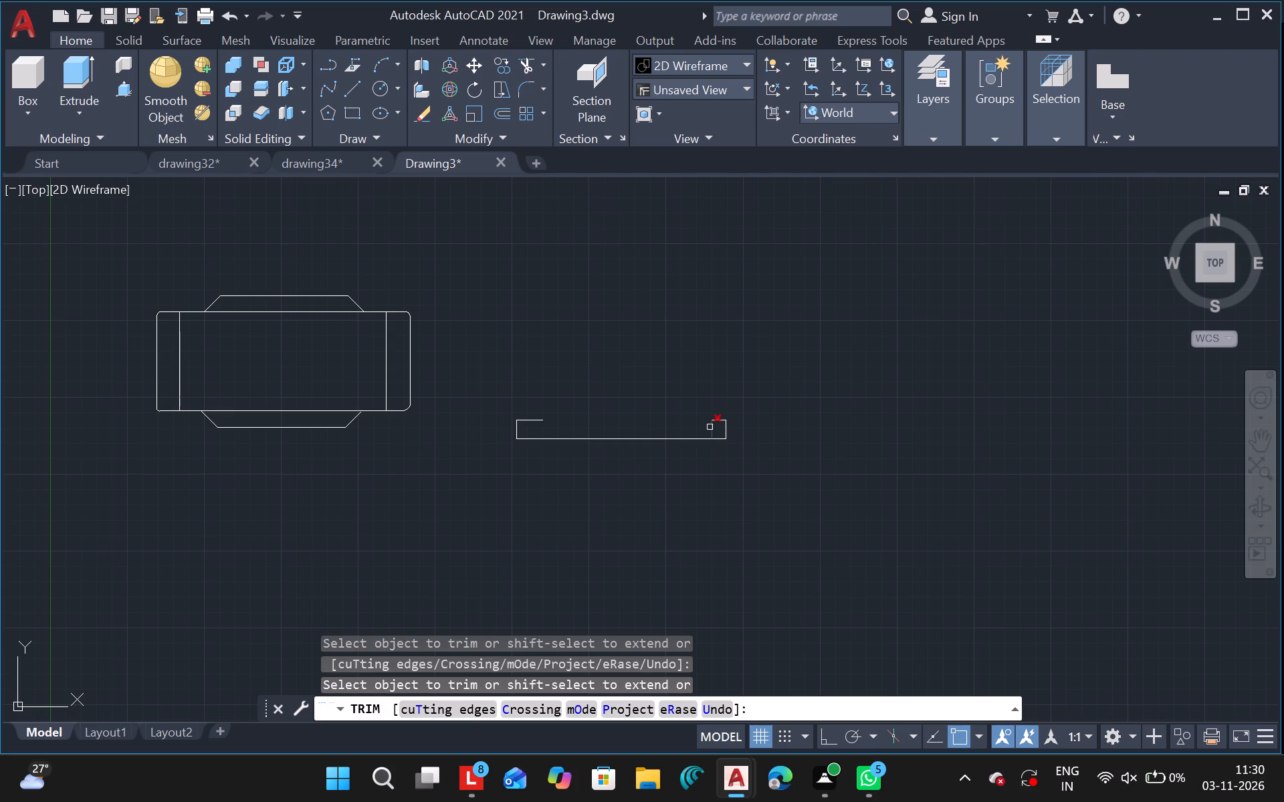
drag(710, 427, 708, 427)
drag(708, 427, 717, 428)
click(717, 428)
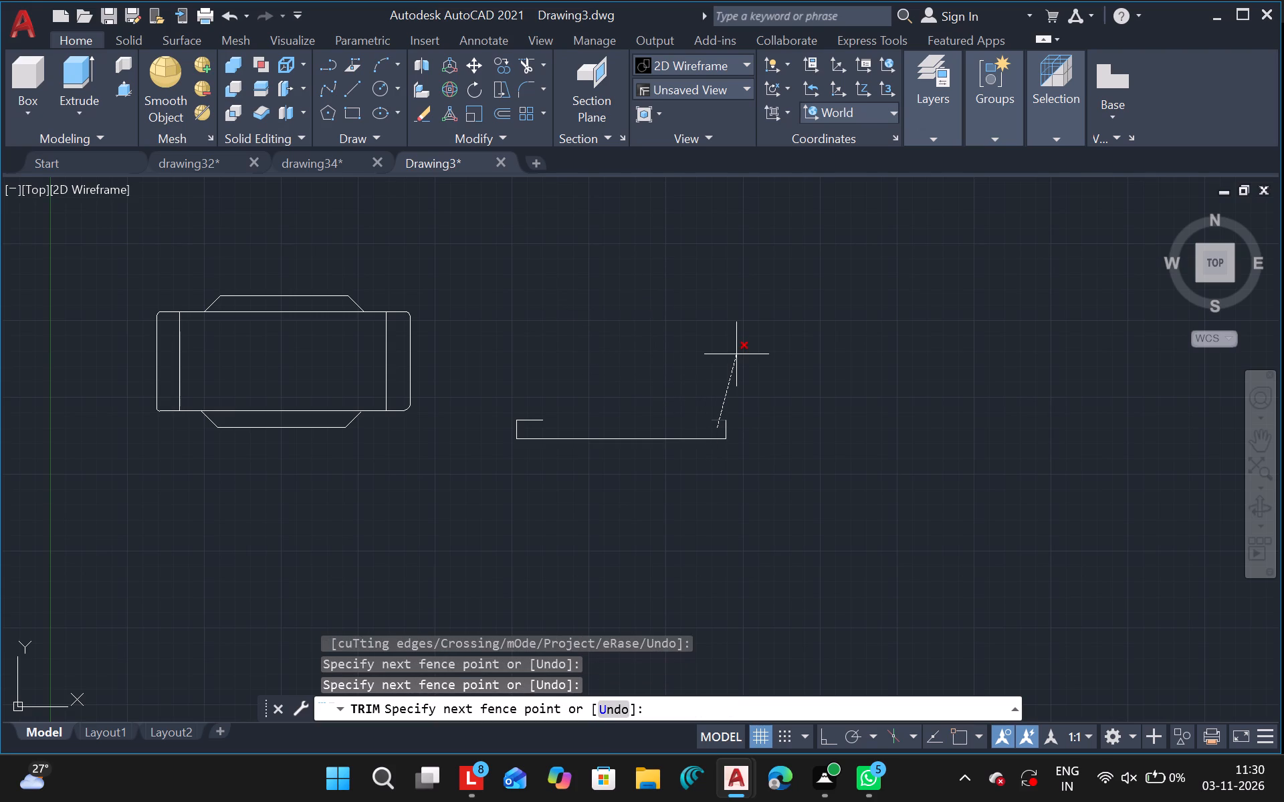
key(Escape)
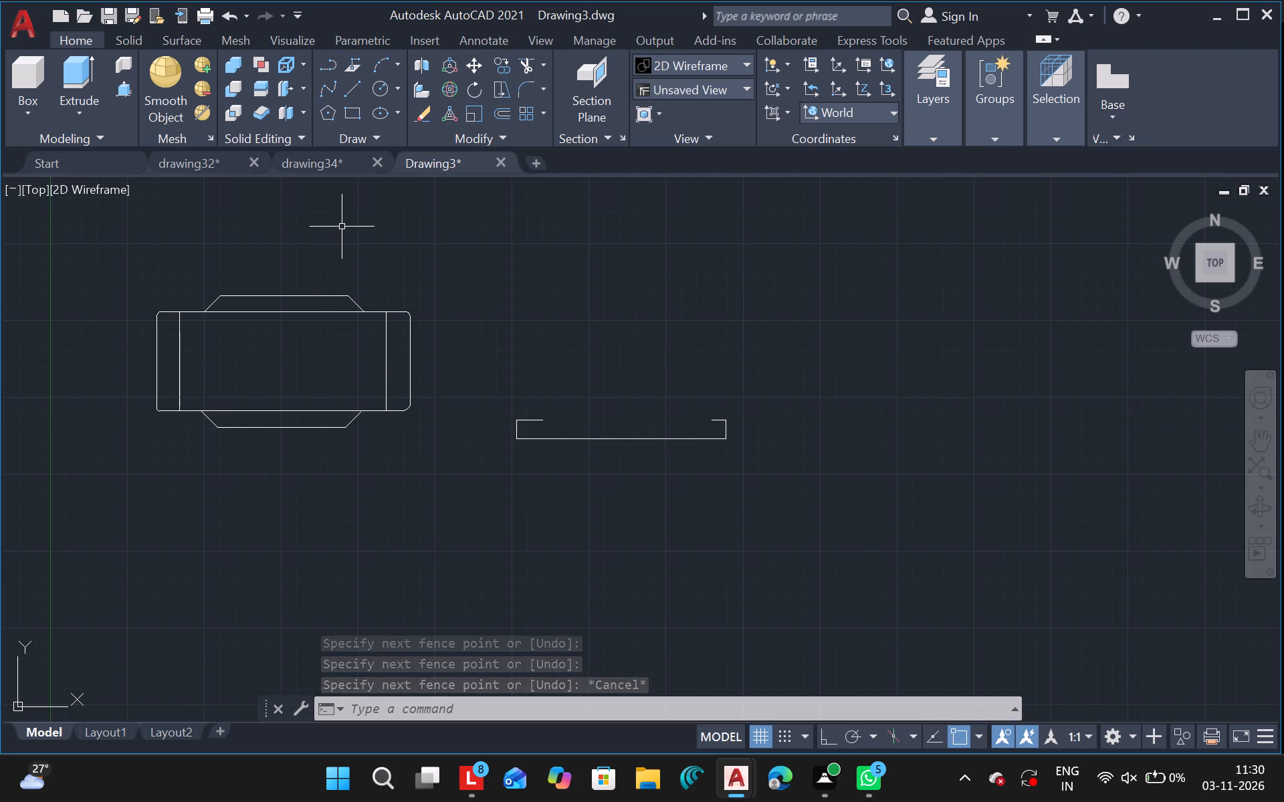
Draw a circle centred above the base, with its lower edge just clear of the flange lines.
click(374, 88)
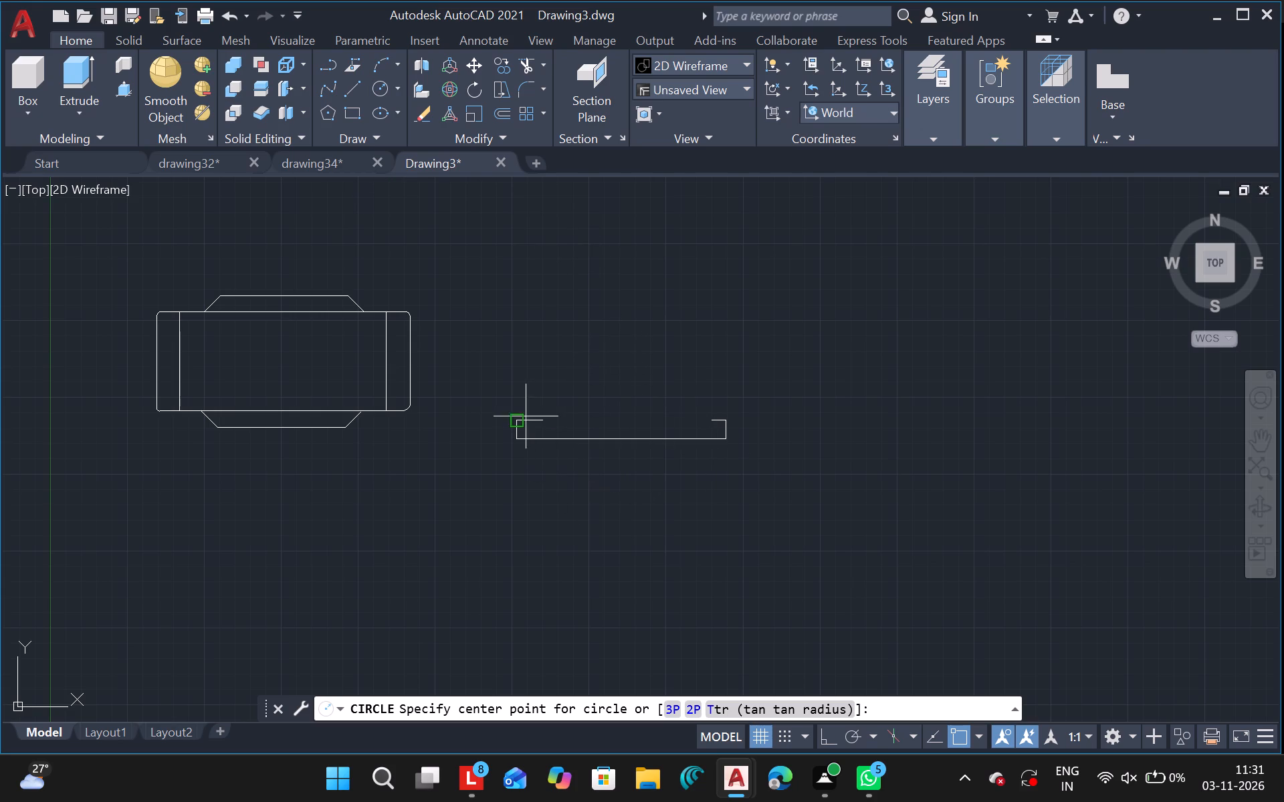
drag(607, 301, 632, 354)
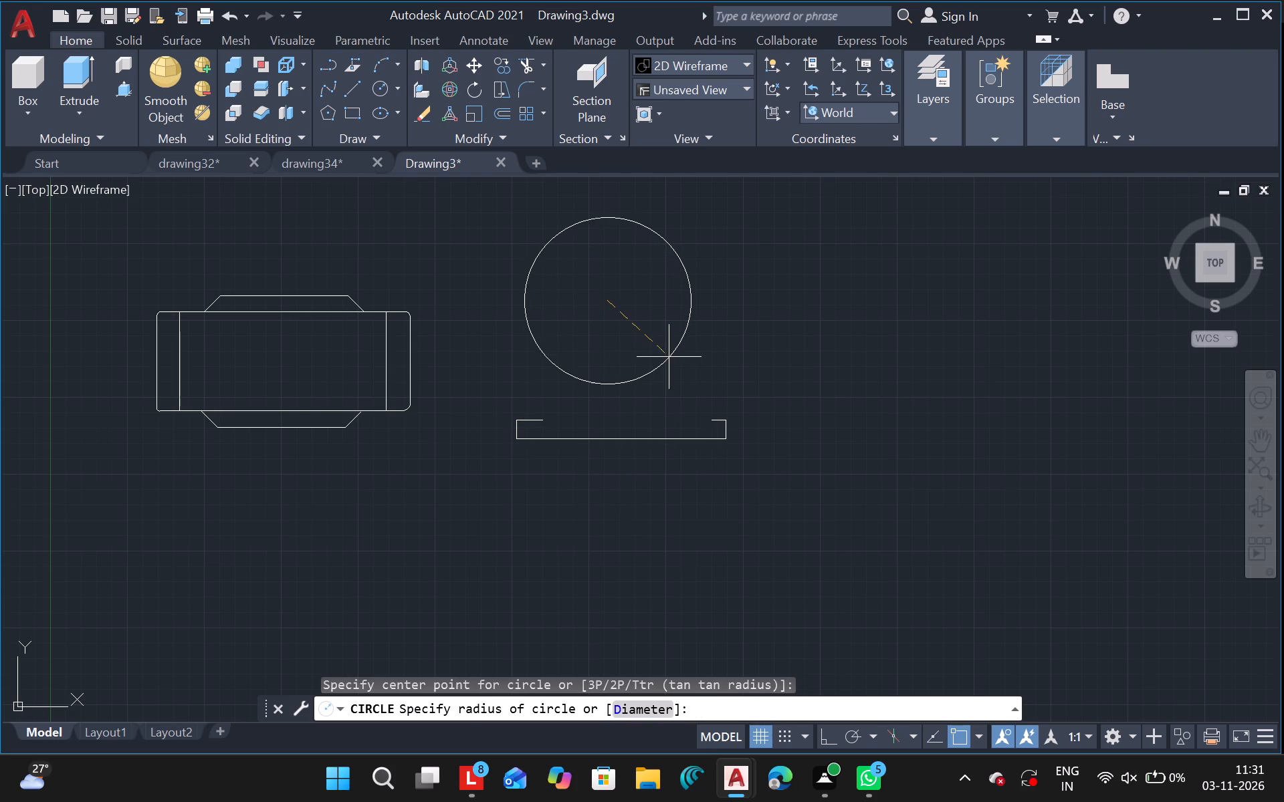
click(671, 356)
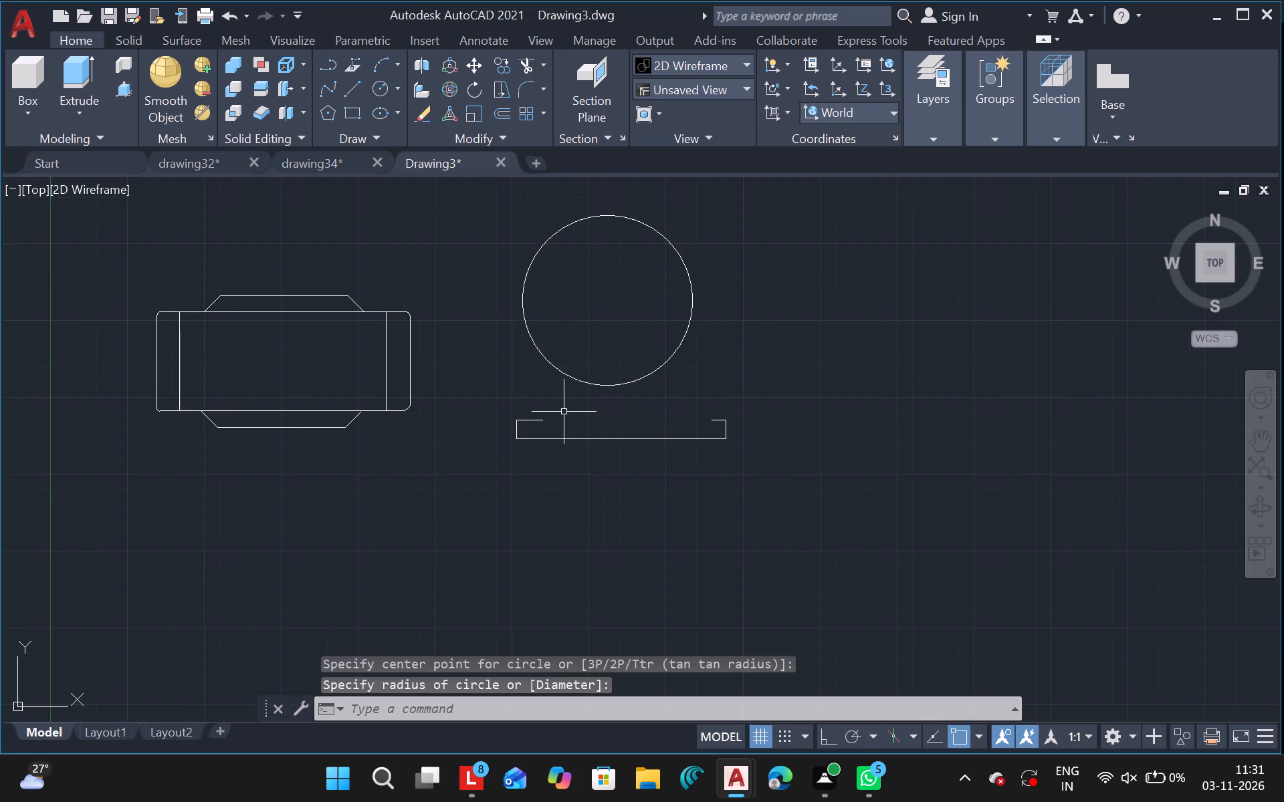
Delete the left and right flange top lines and the long bottom line of the base.
click(540, 422)
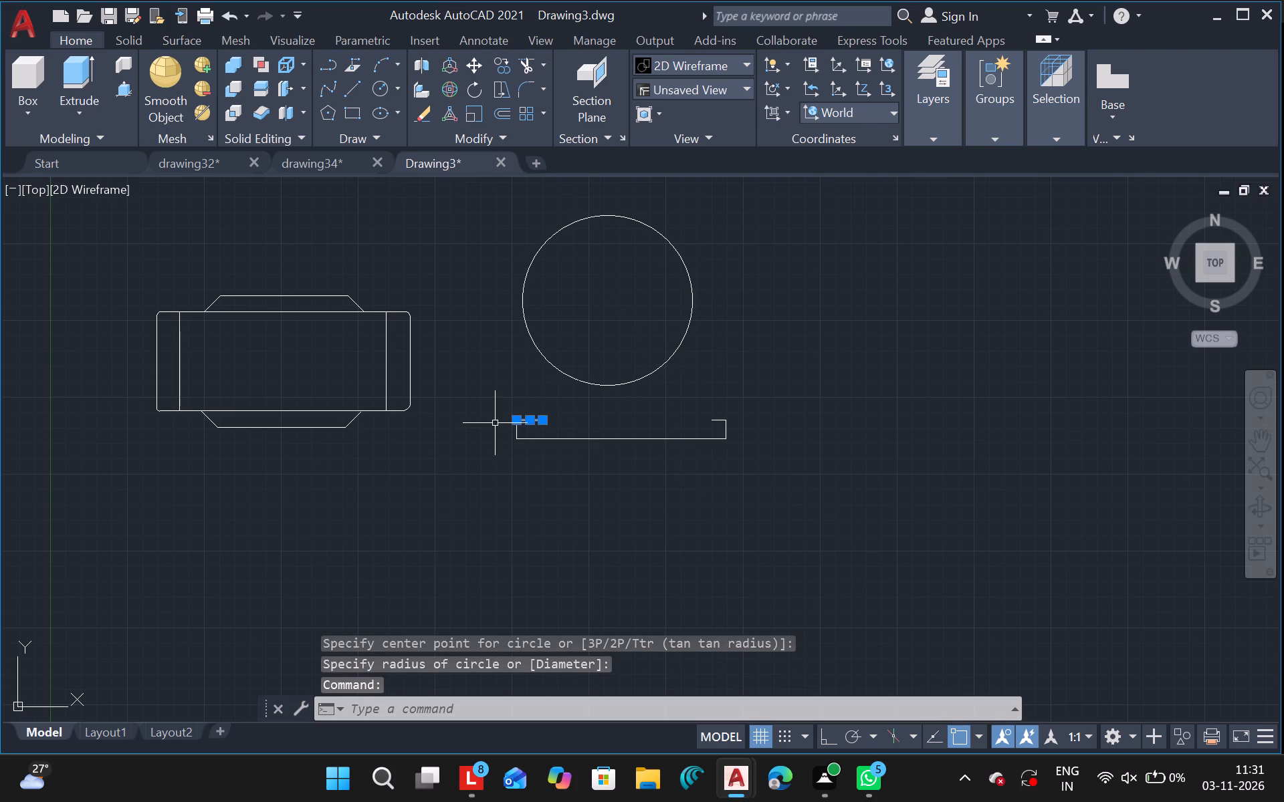
drag(495, 423, 775, 394)
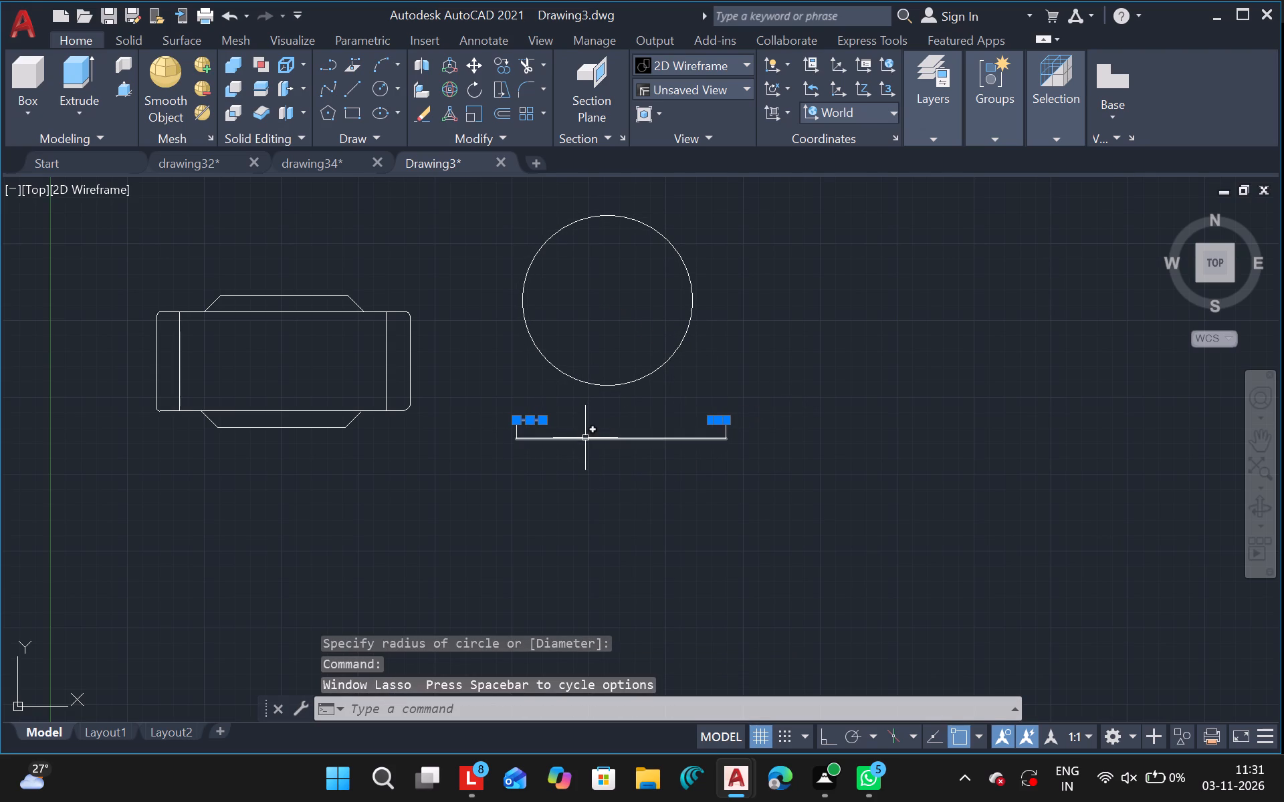
drag(584, 438, 950, 624)
key(Delete)
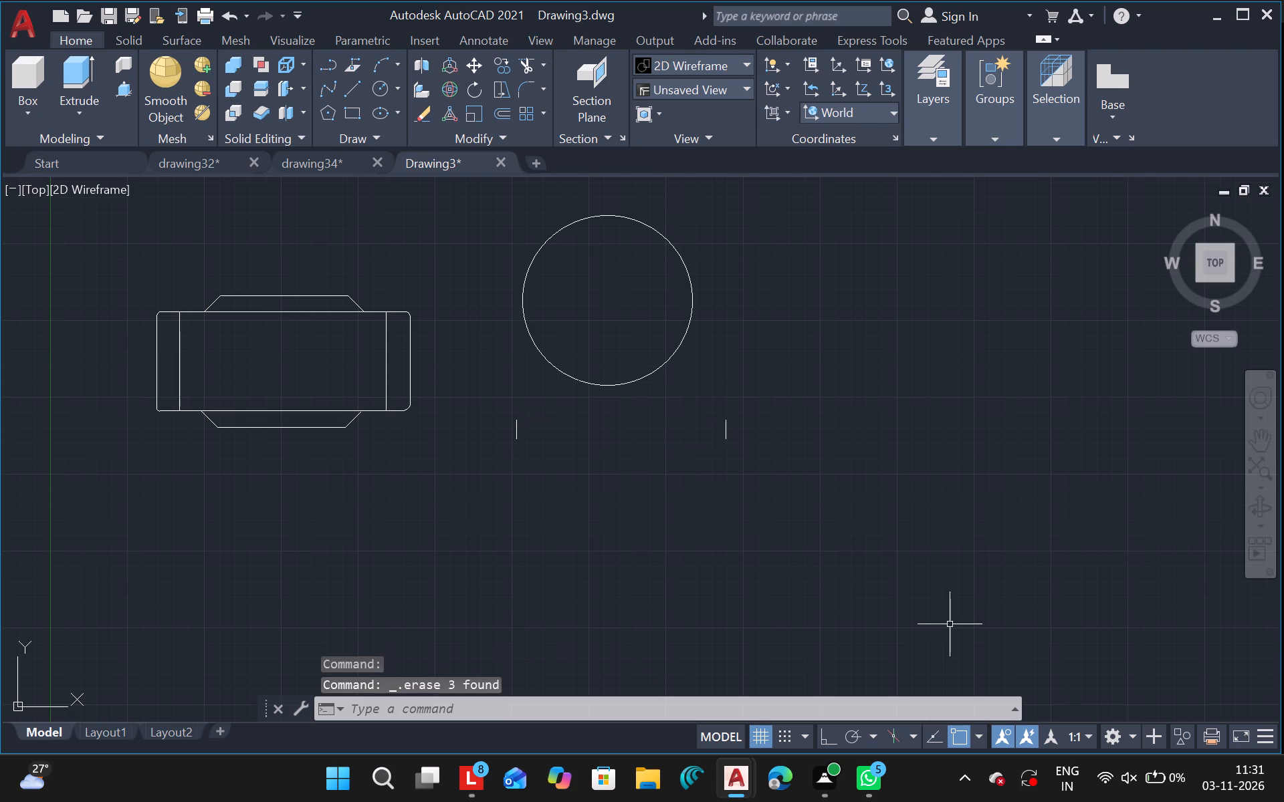
Delete the two short vertical lines remaining below the circle.
drag(479, 426, 731, 407)
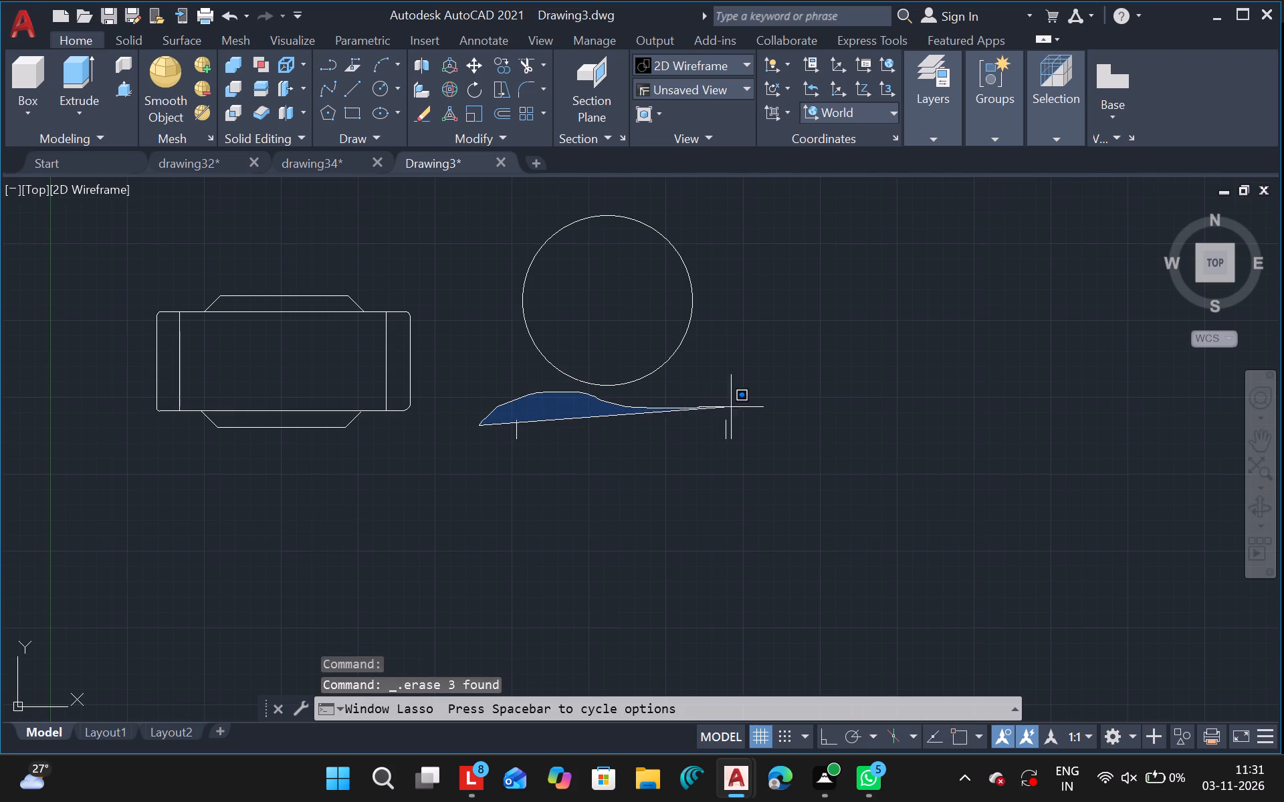
drag(731, 407, 348, 293)
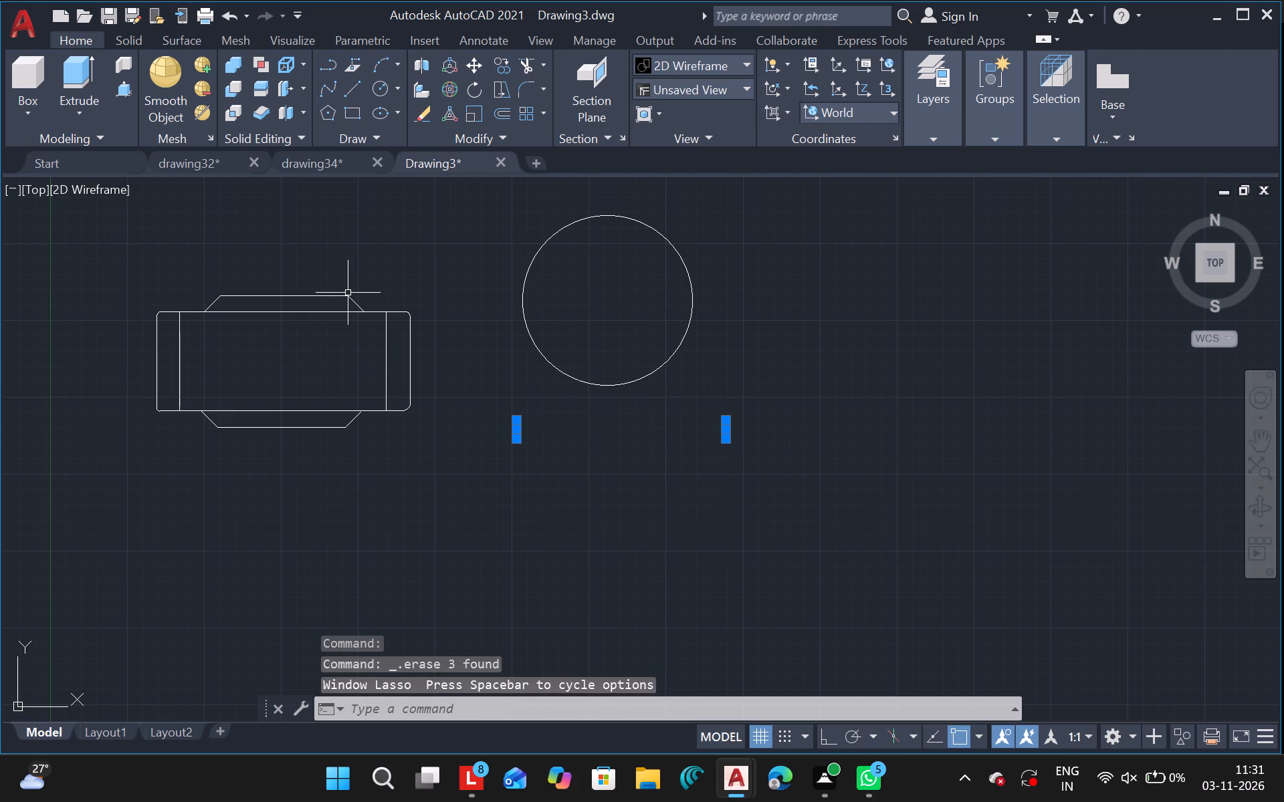
key(Delete)
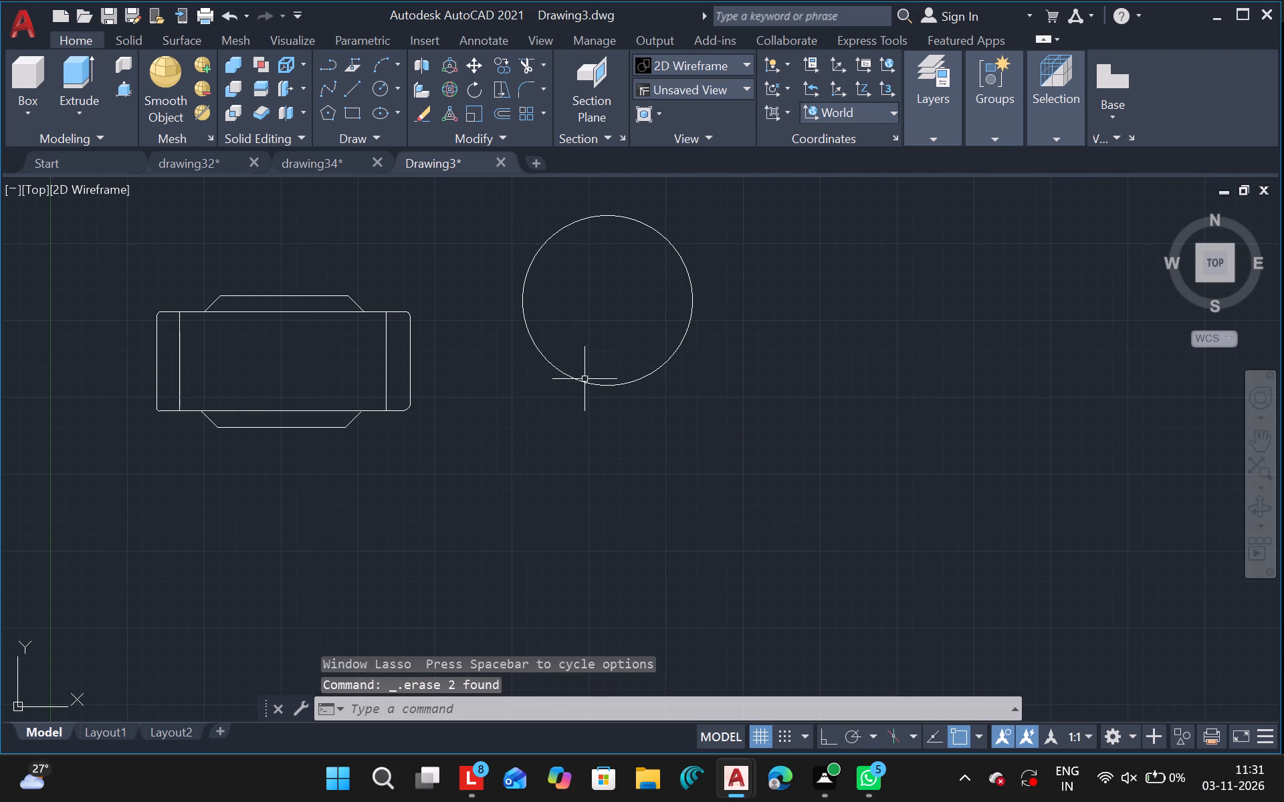
Move the circle a short distance down and slightly to the right, nearer the level of the rounded-corner rectangle.
click(522, 319)
text(mo)
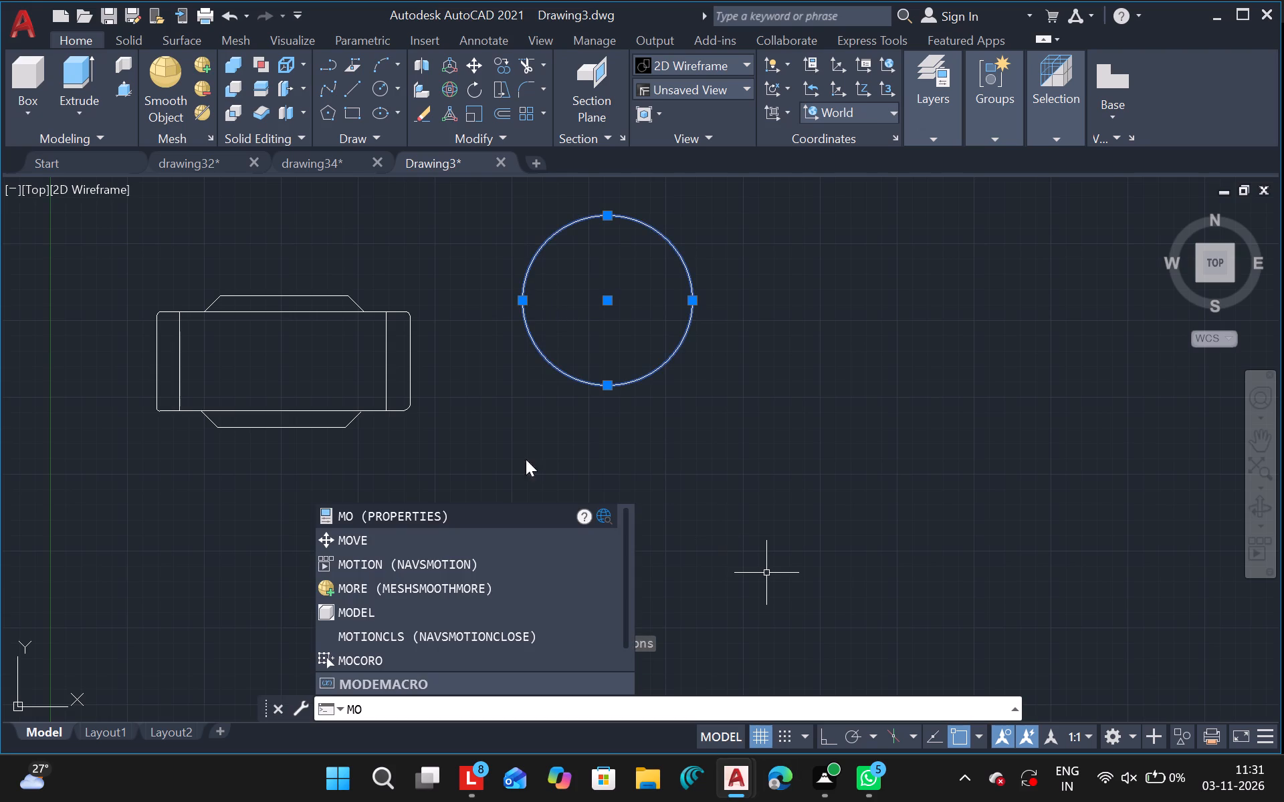
click(432, 548)
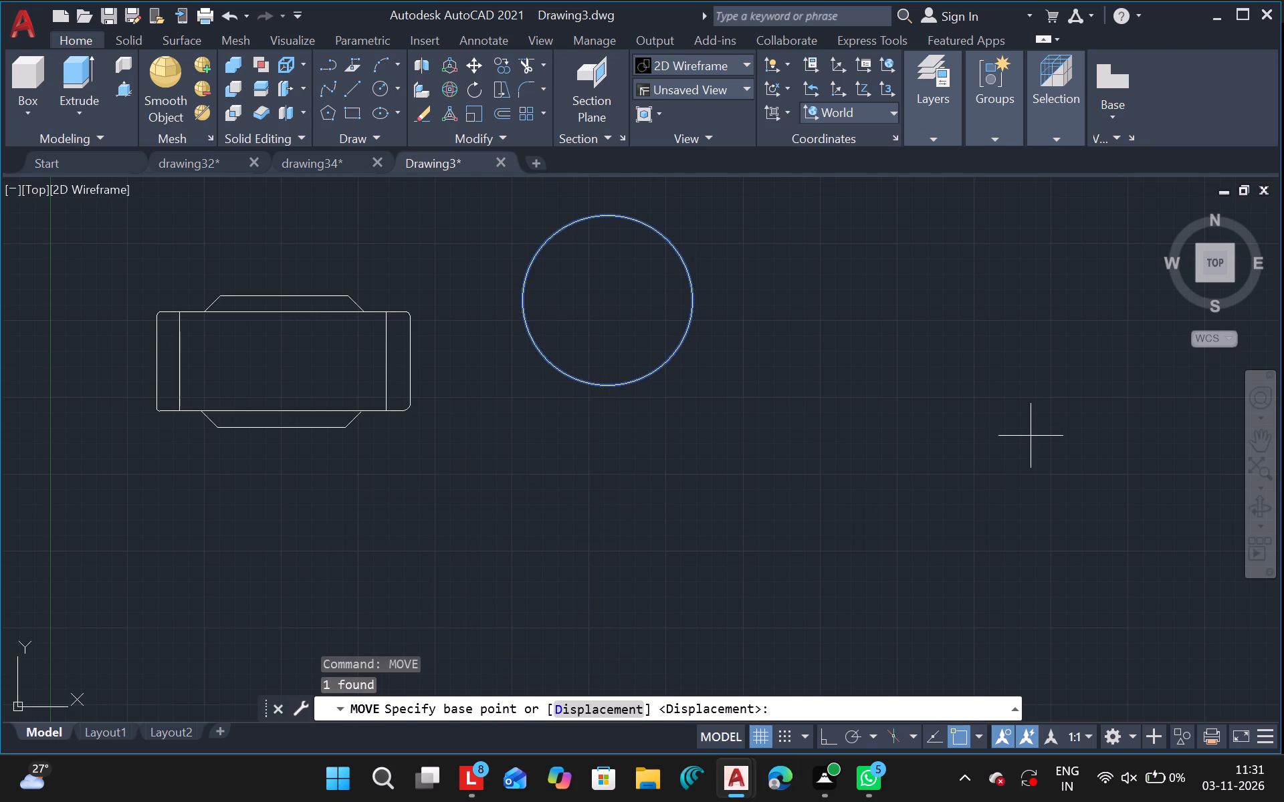
click(1031, 436)
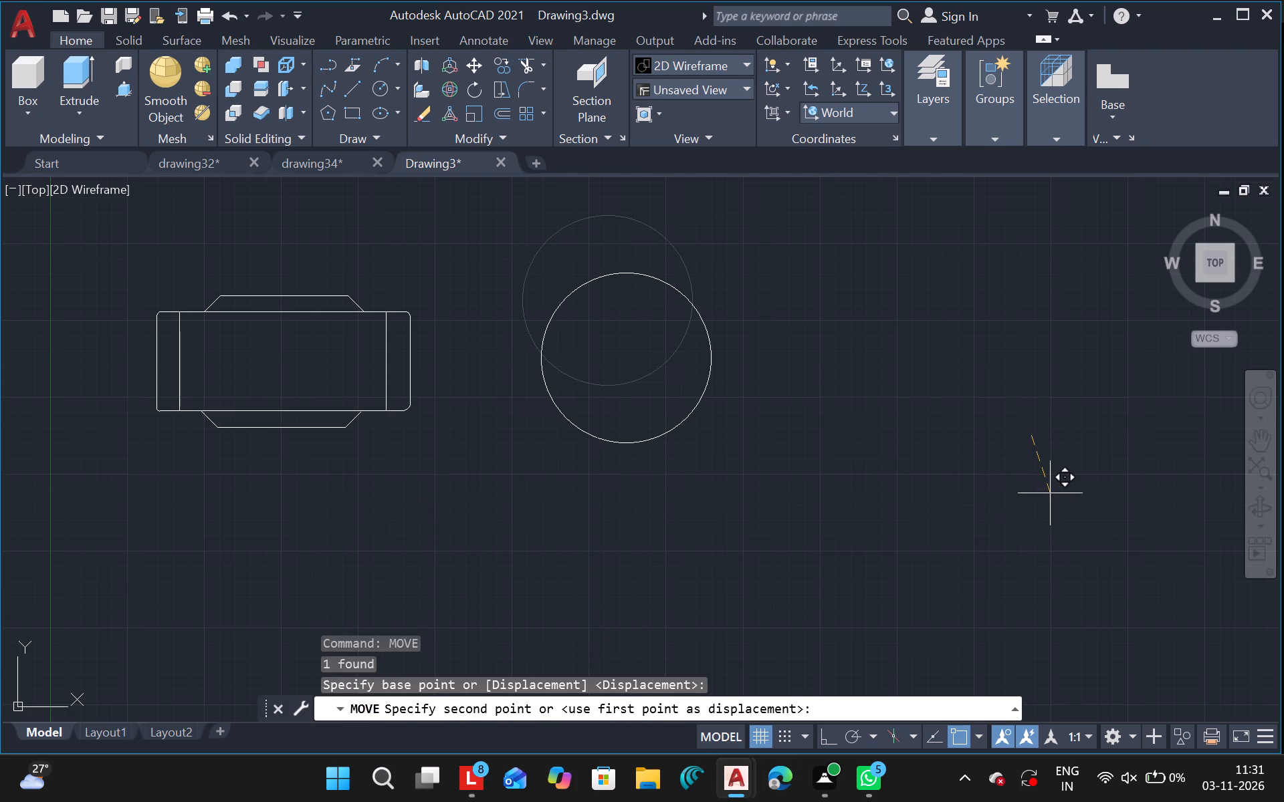
click(1050, 493)
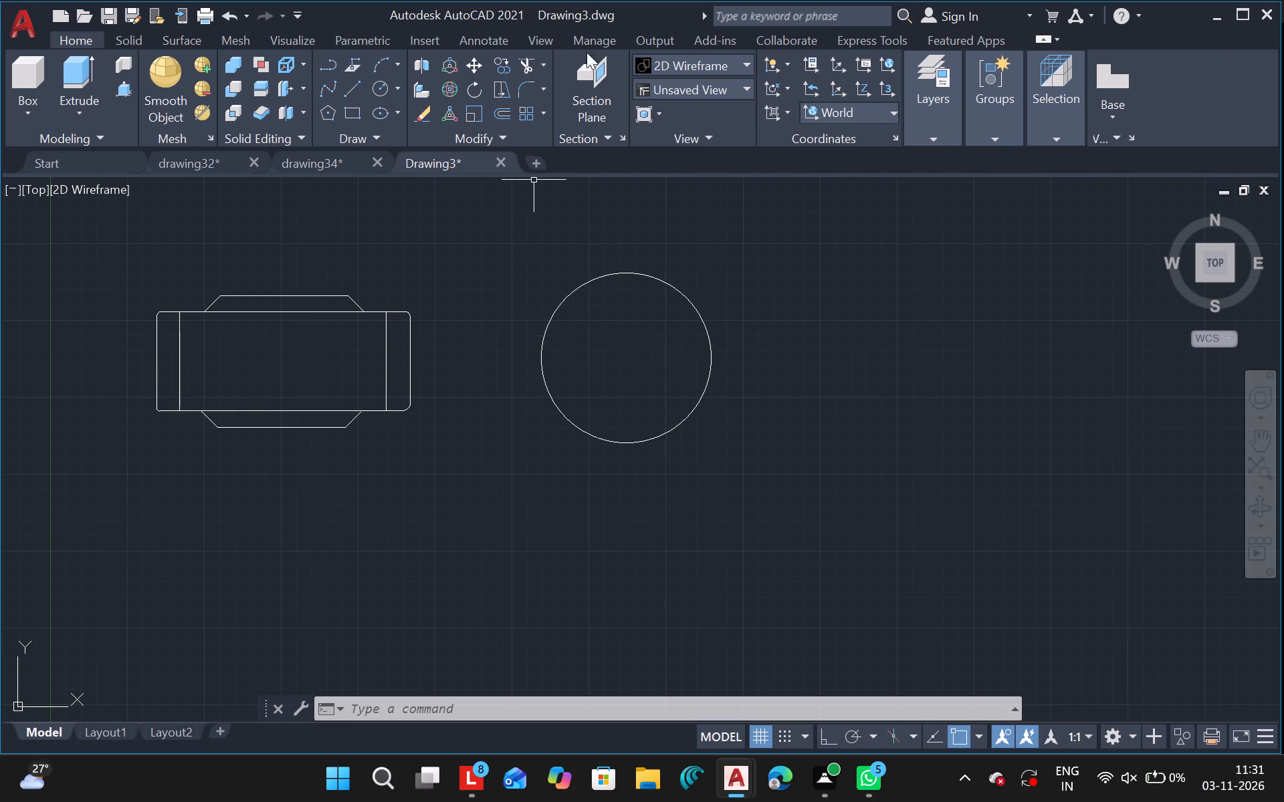
Draw two concentric circles inside the large circle, a middle one about 176 in radius and a smaller one within it.
click(377, 83)
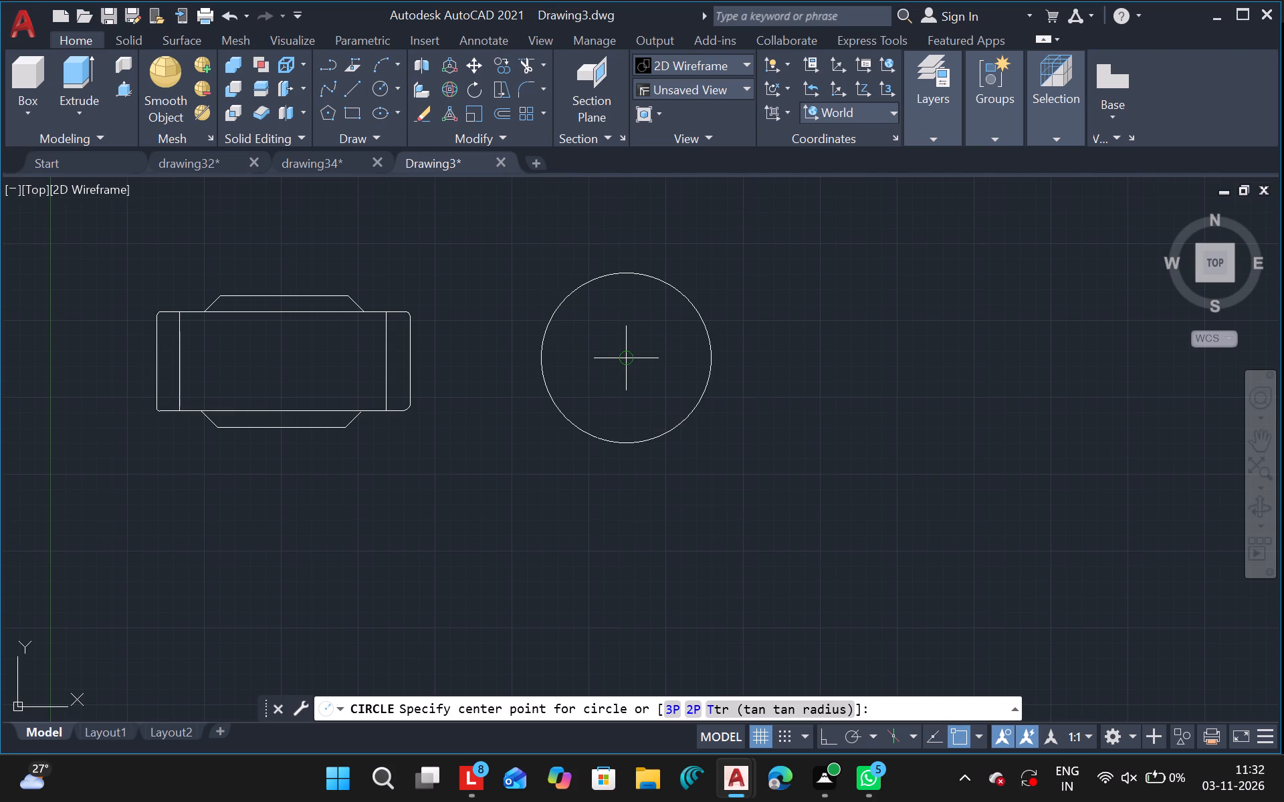
drag(626, 360, 639, 397)
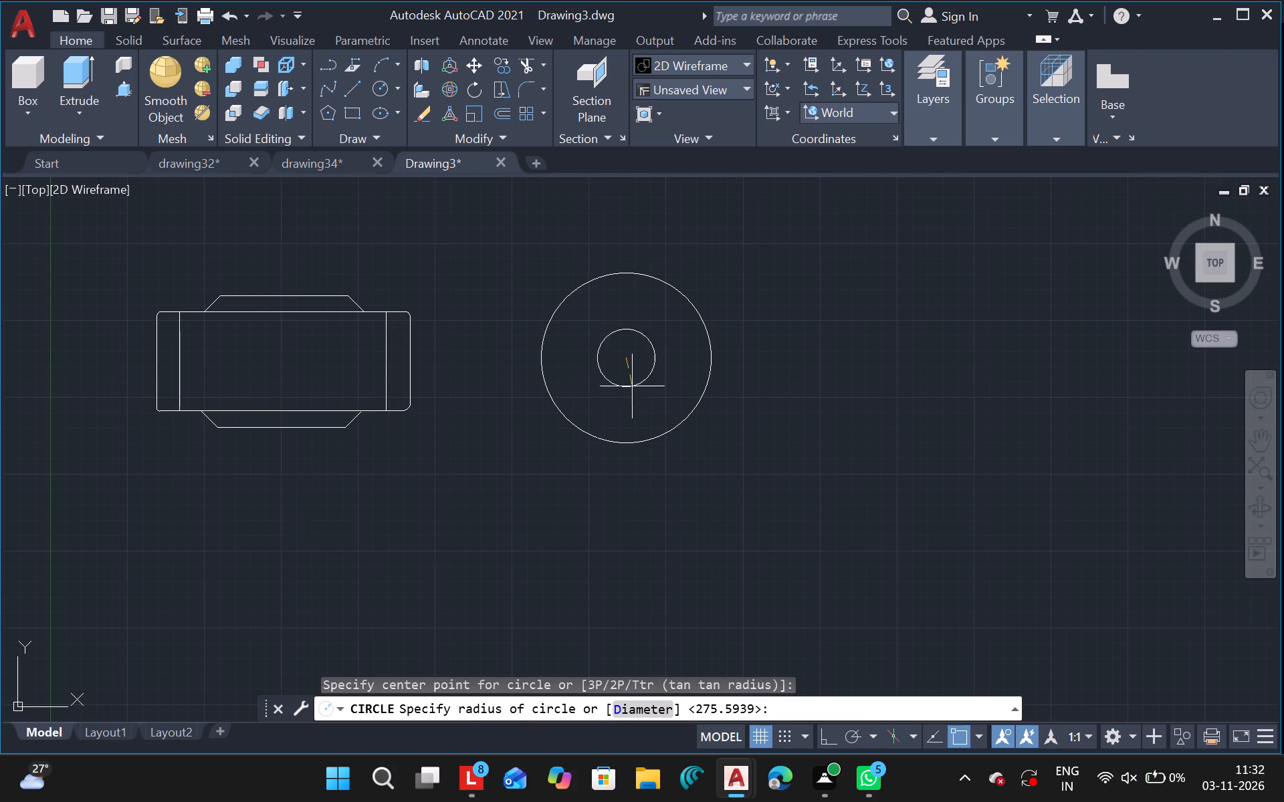
drag(639, 397, 645, 409)
click(645, 409)
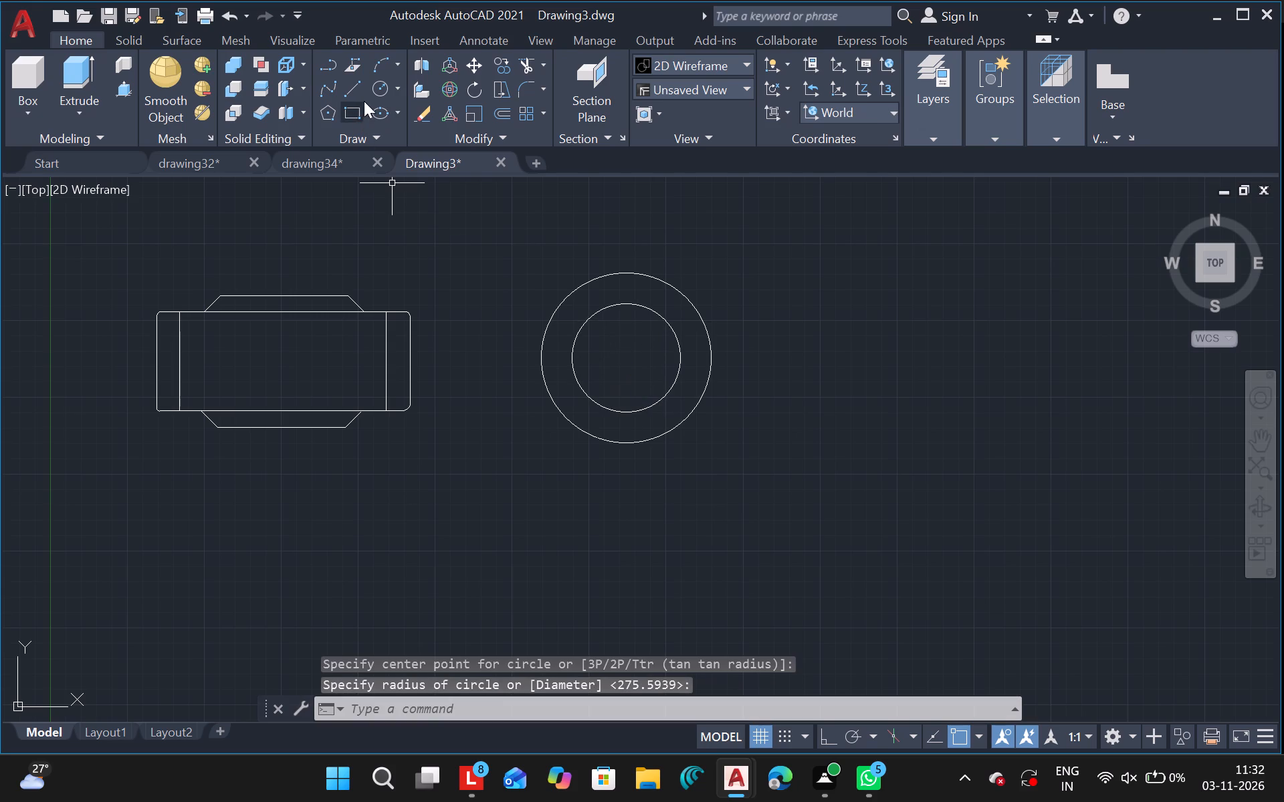
click(377, 94)
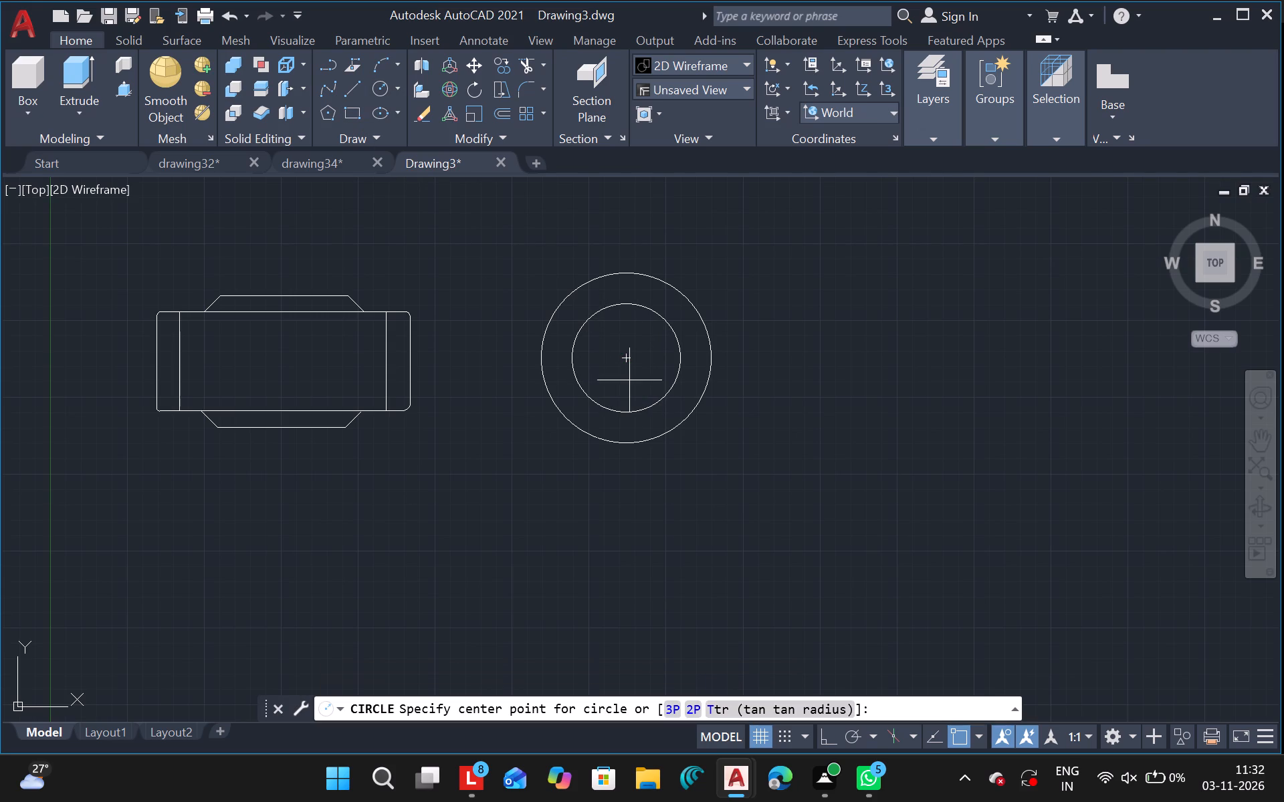
drag(626, 358, 629, 382)
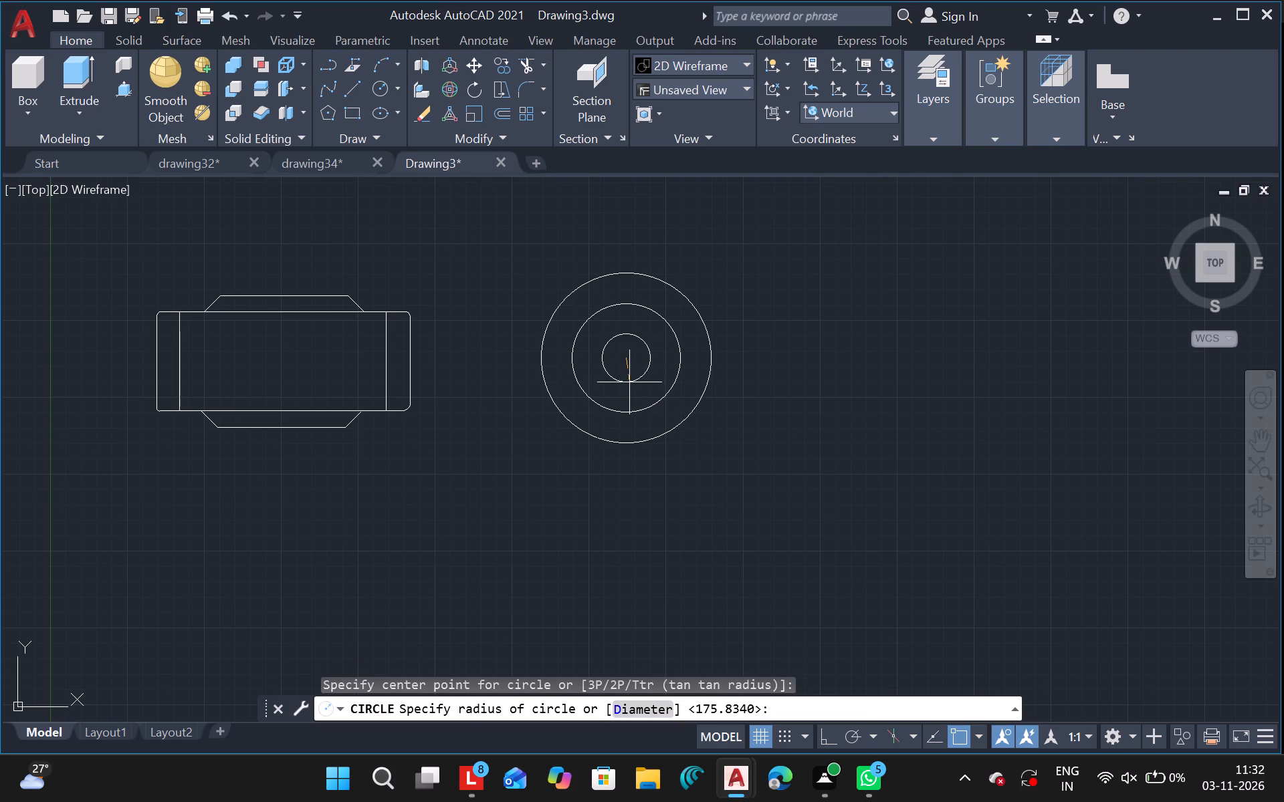
drag(629, 382, 632, 388)
click(632, 388)
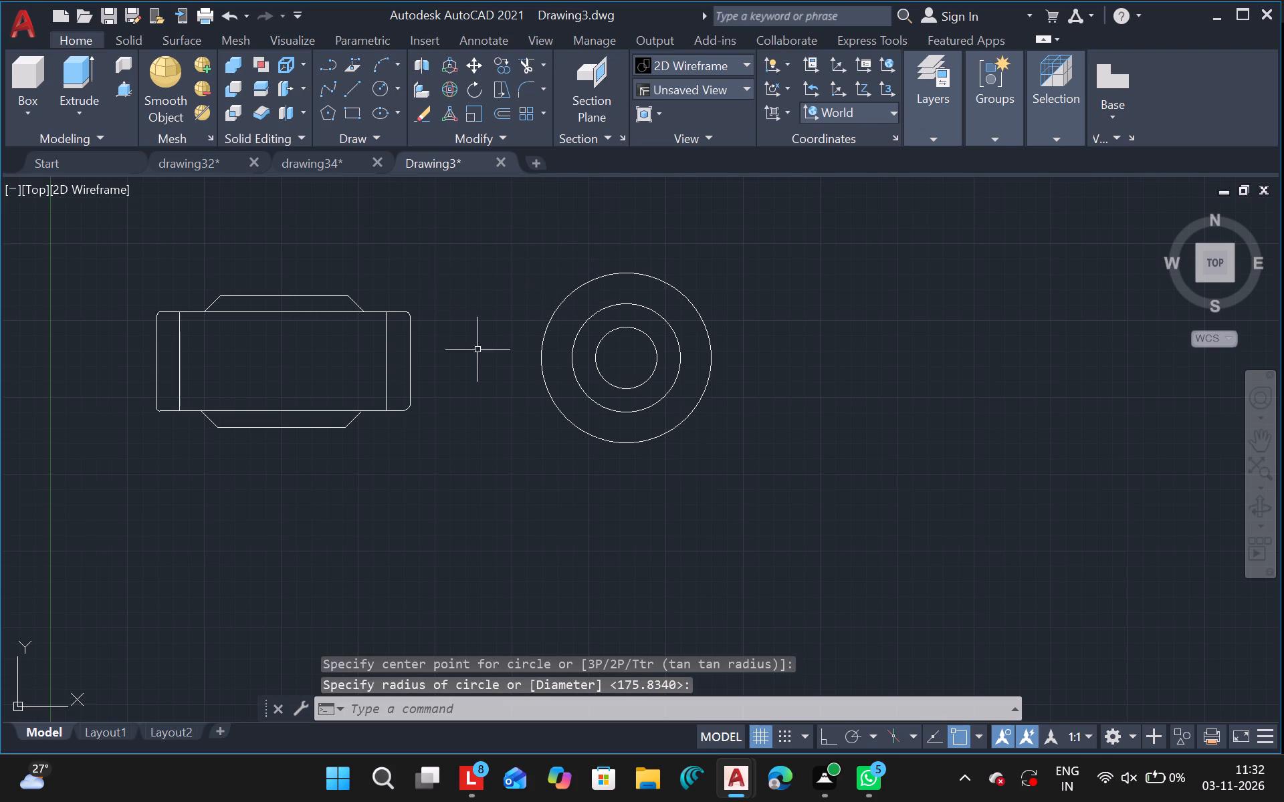
Draw a slanted line from the circles' common centre down-left to a point outside and below the outer circle.
click(344, 90)
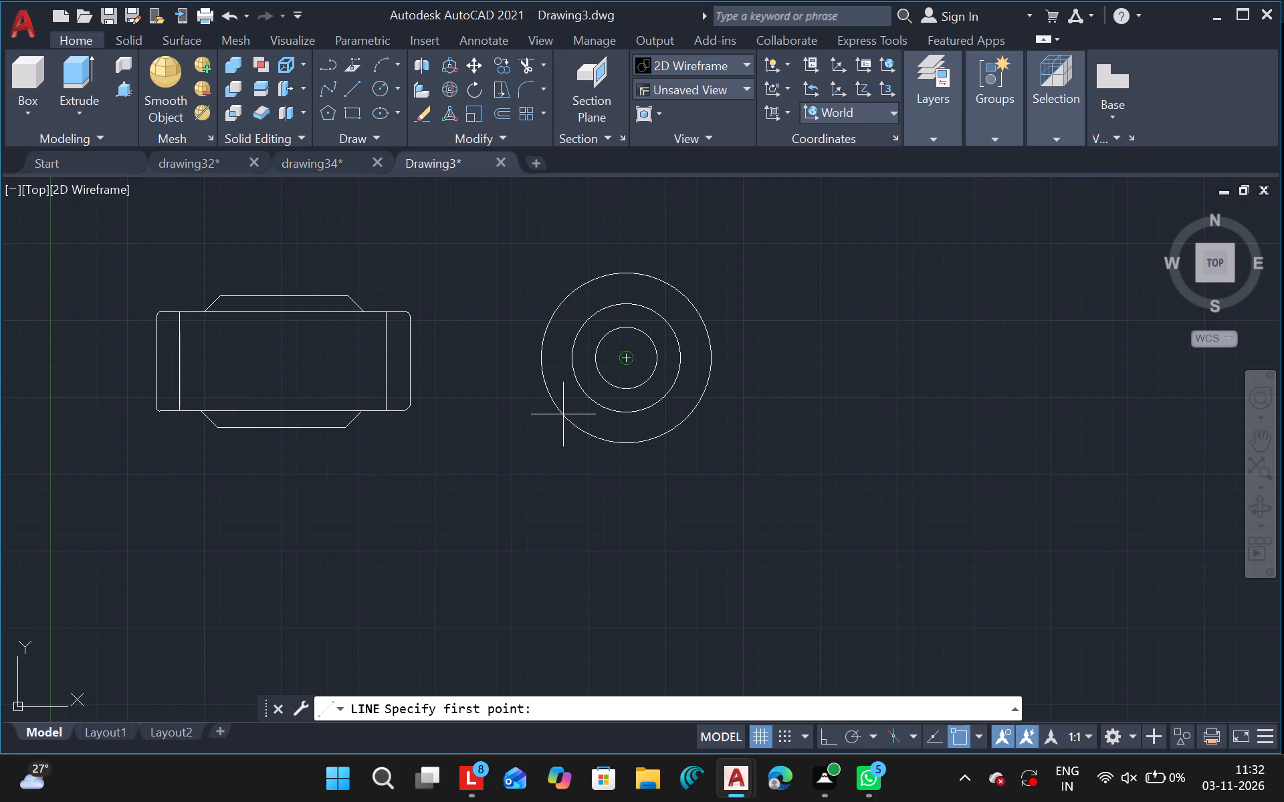
drag(563, 414, 475, 542)
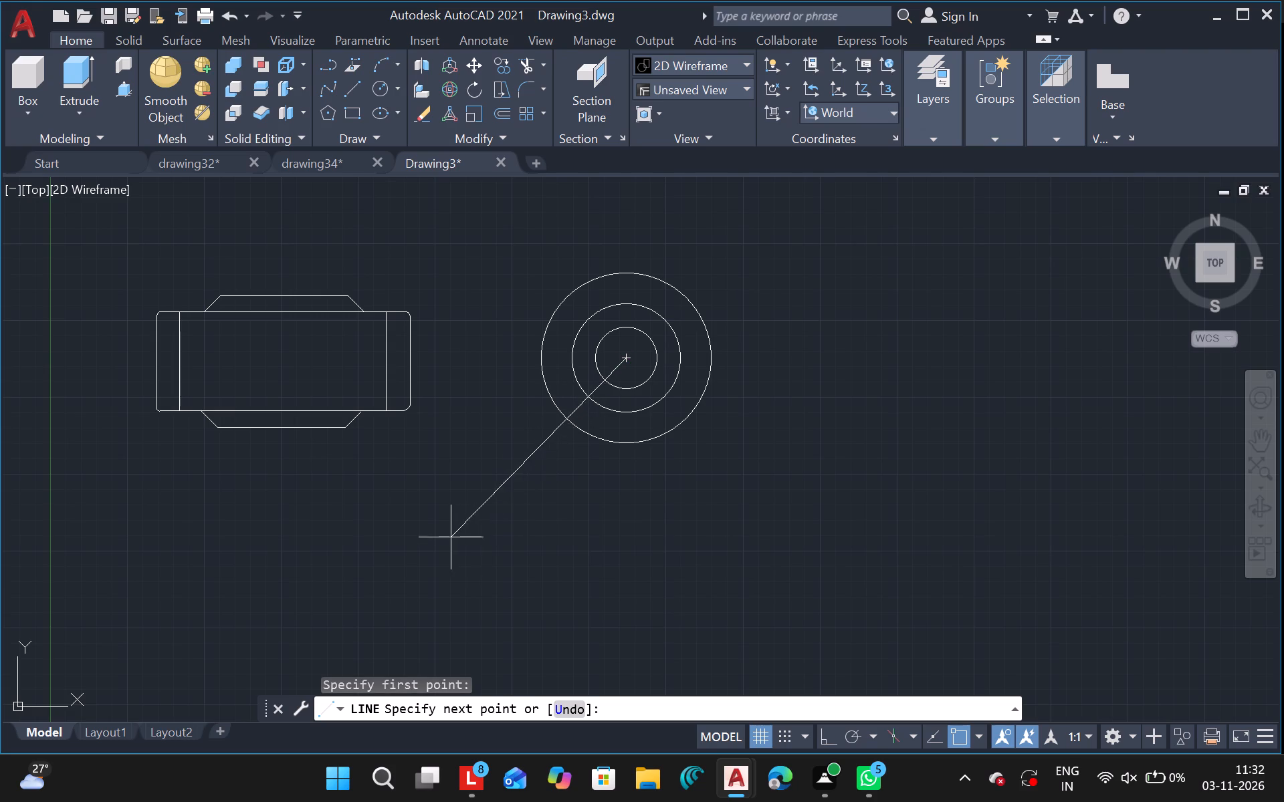
click(449, 503)
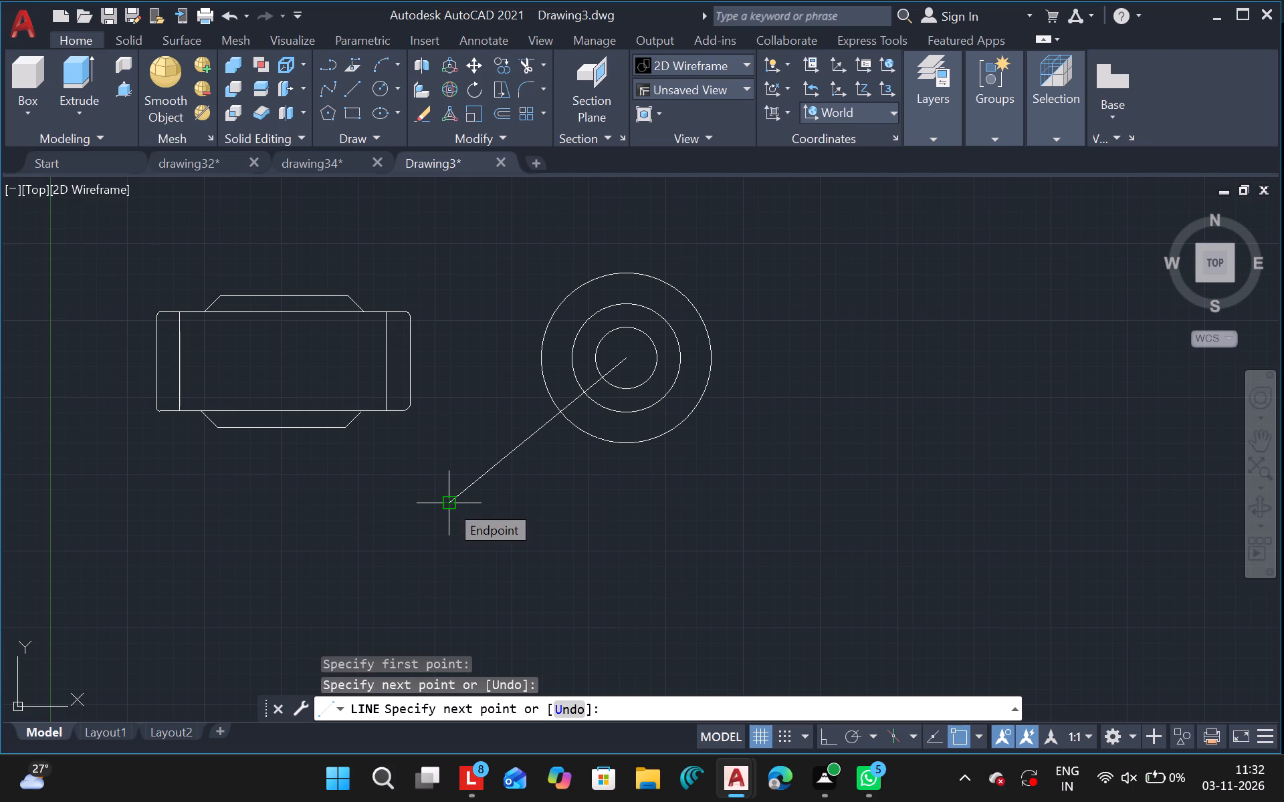
key(Escape)
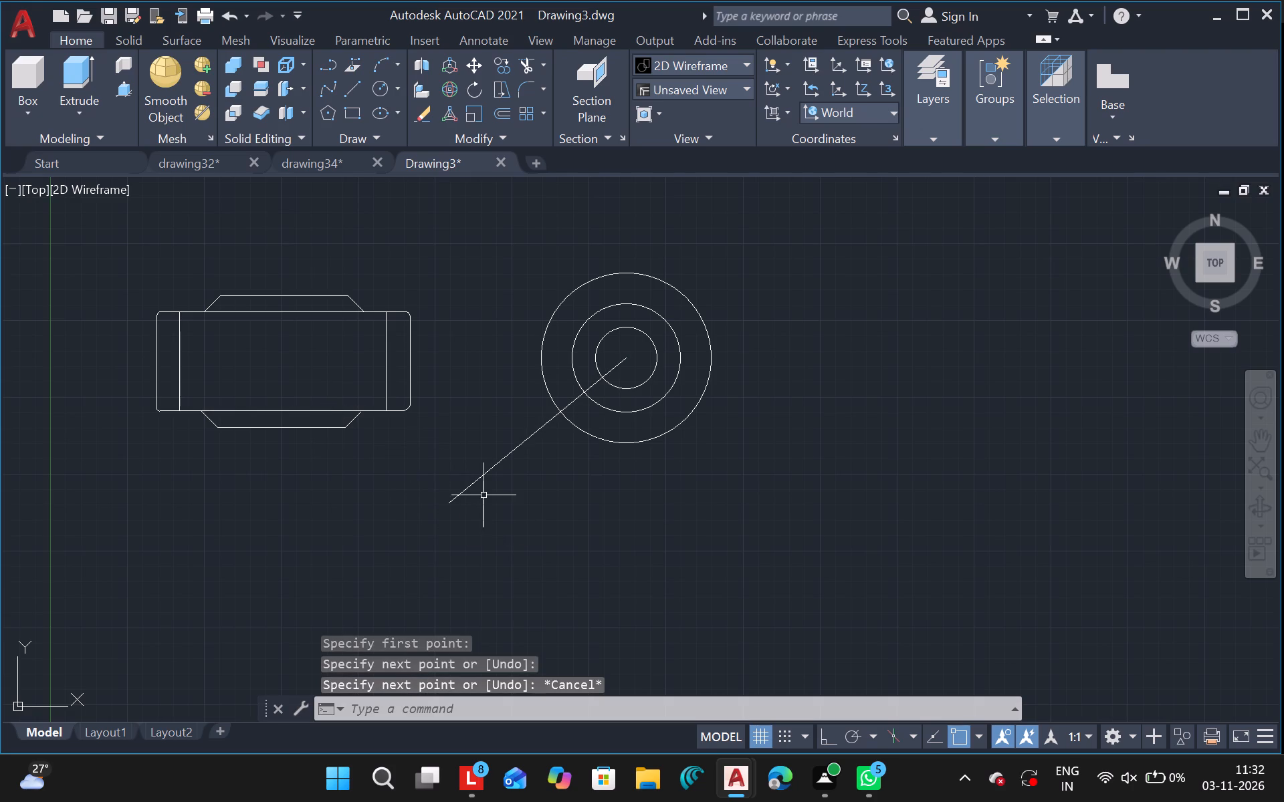
Trim away all parts of the slanted line inside the outer circle, leaving only the piece outside it.
text(tr)
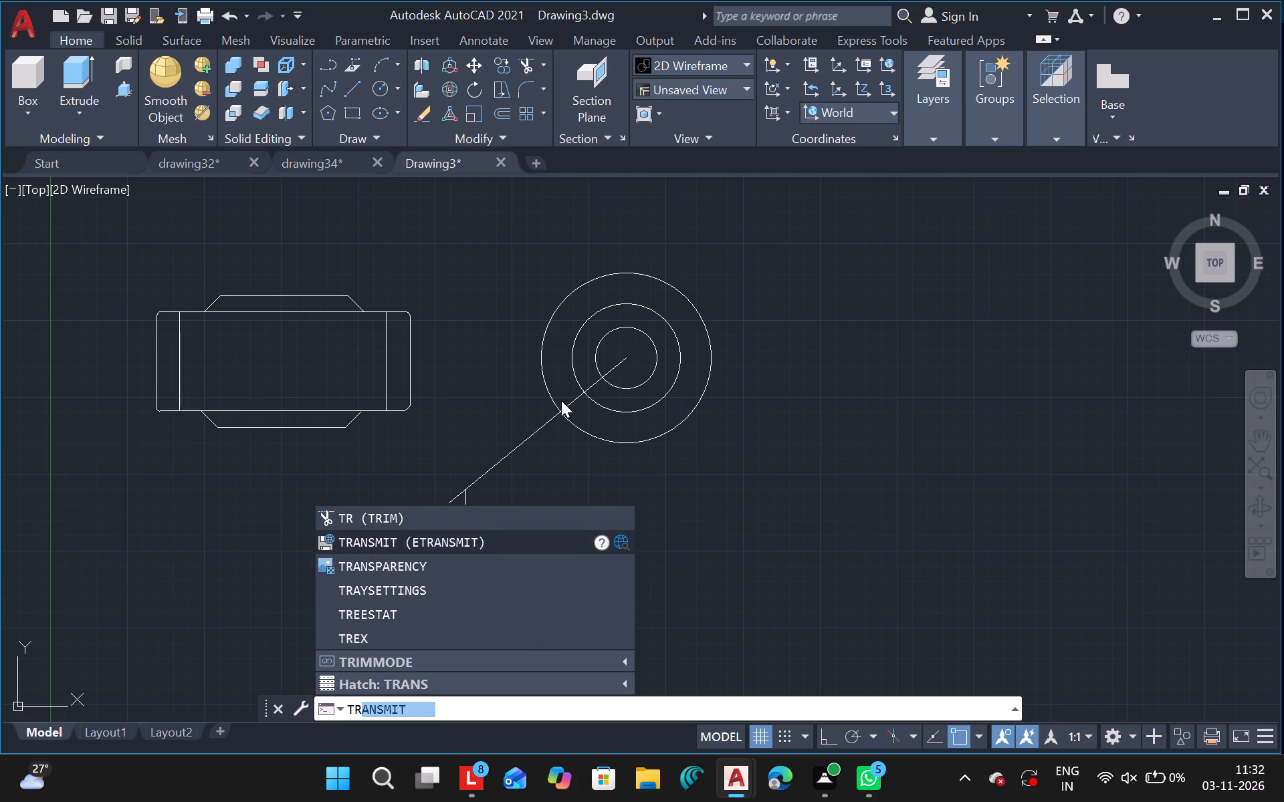
click(389, 515)
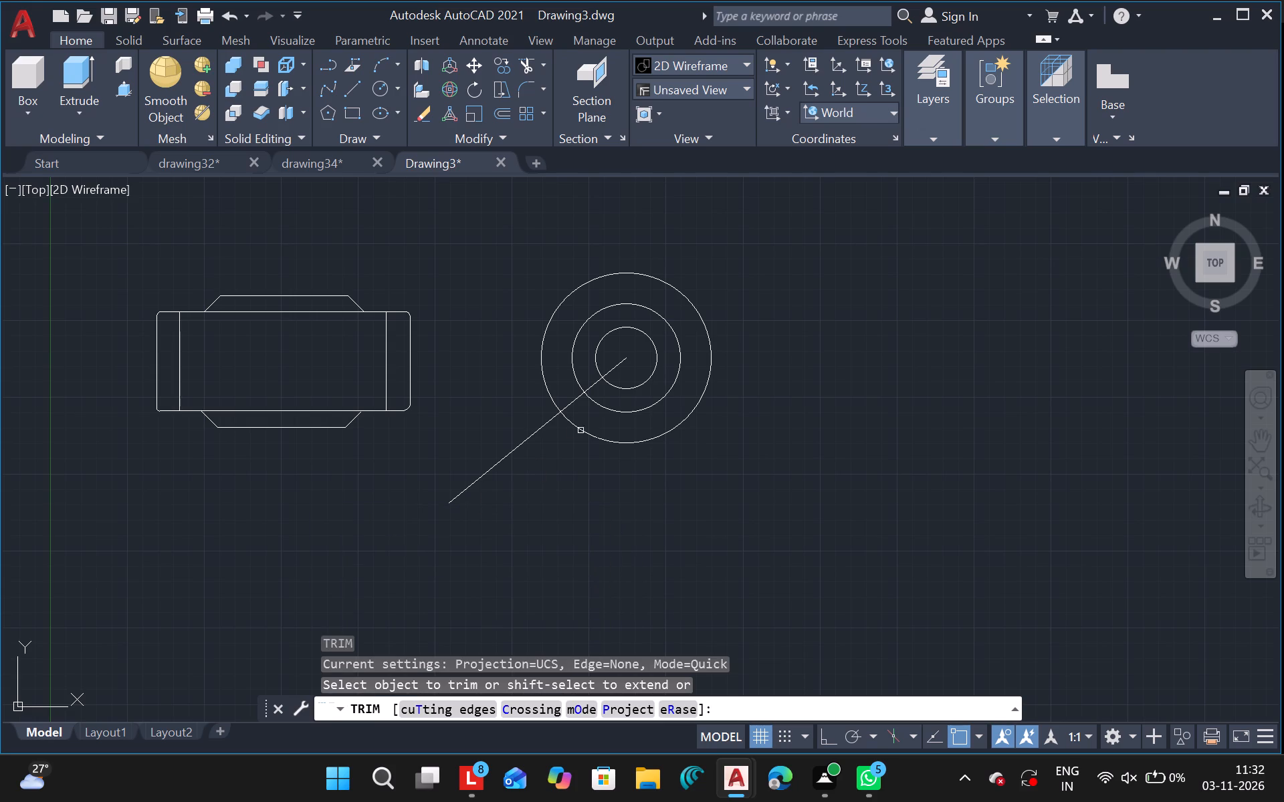
click(568, 389)
click(594, 412)
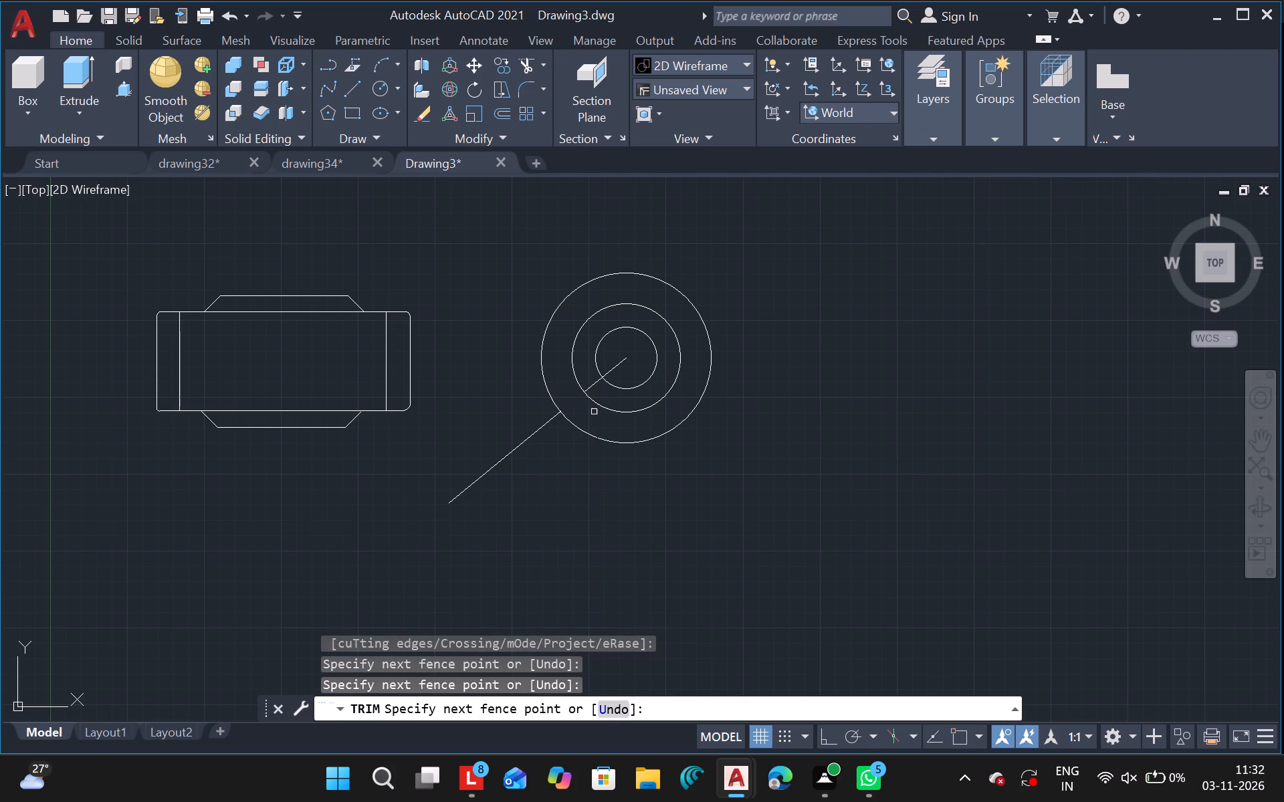
drag(588, 363, 607, 393)
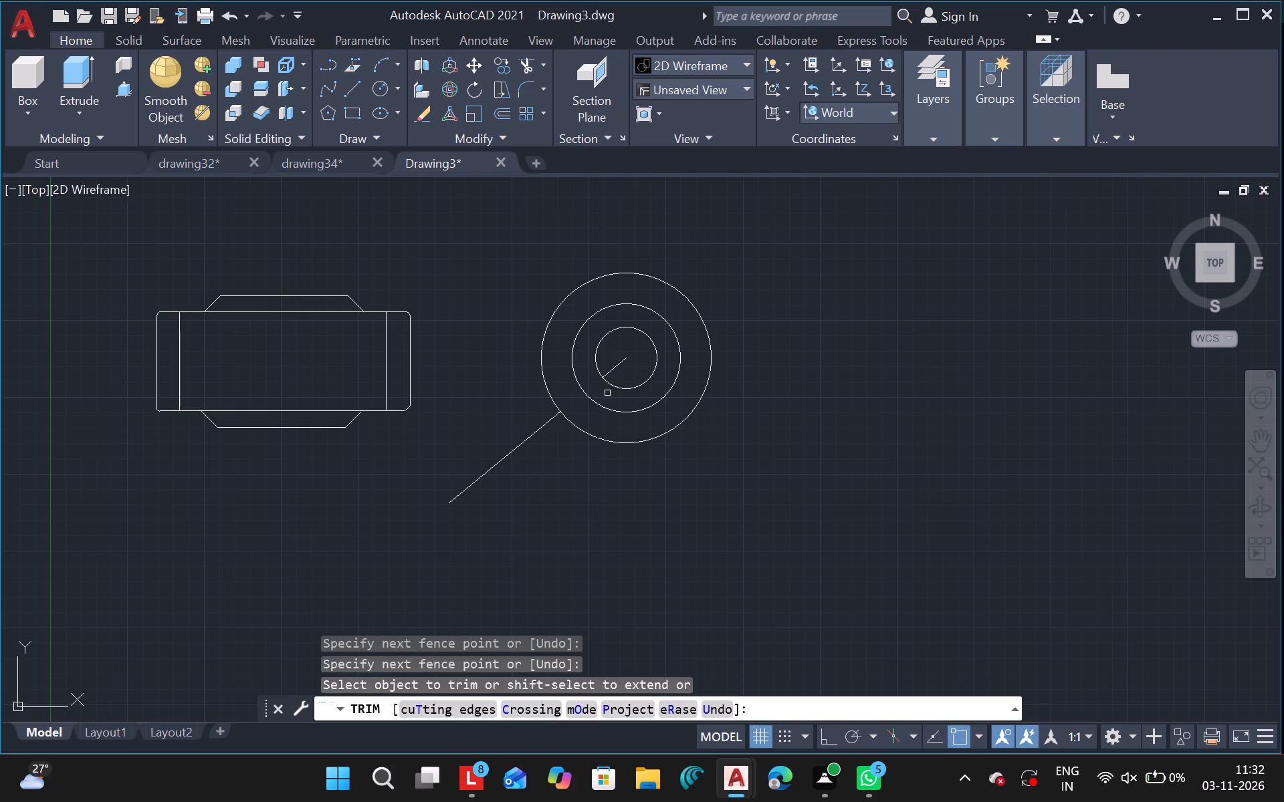
drag(608, 366, 619, 372)
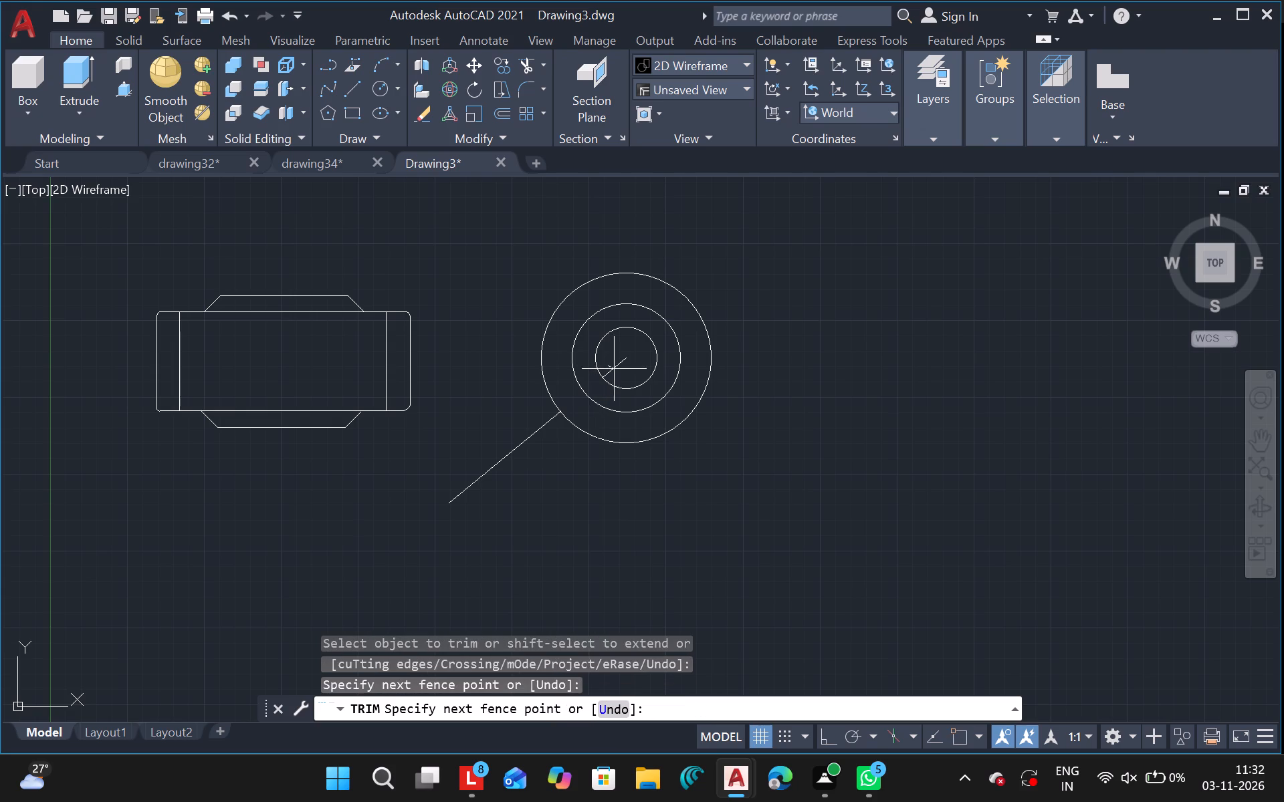
drag(619, 372, 622, 373)
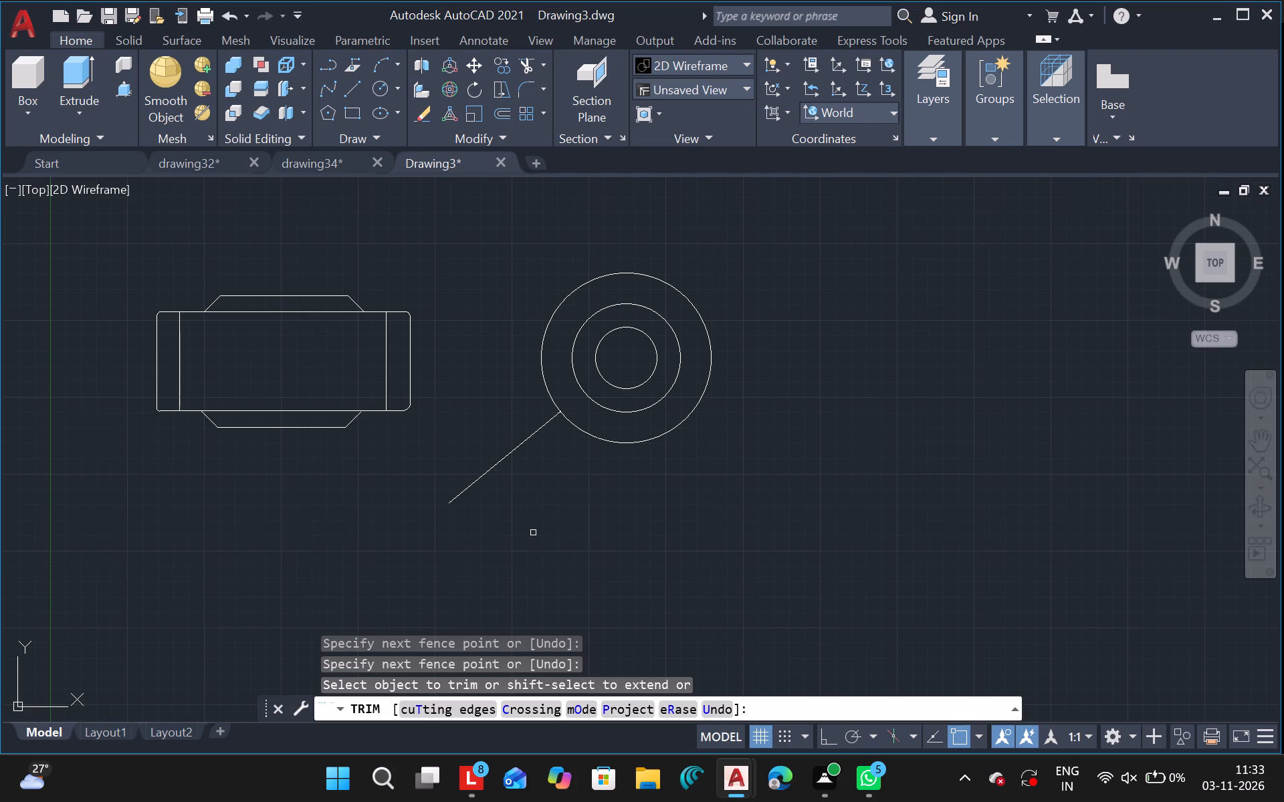
key(Escape)
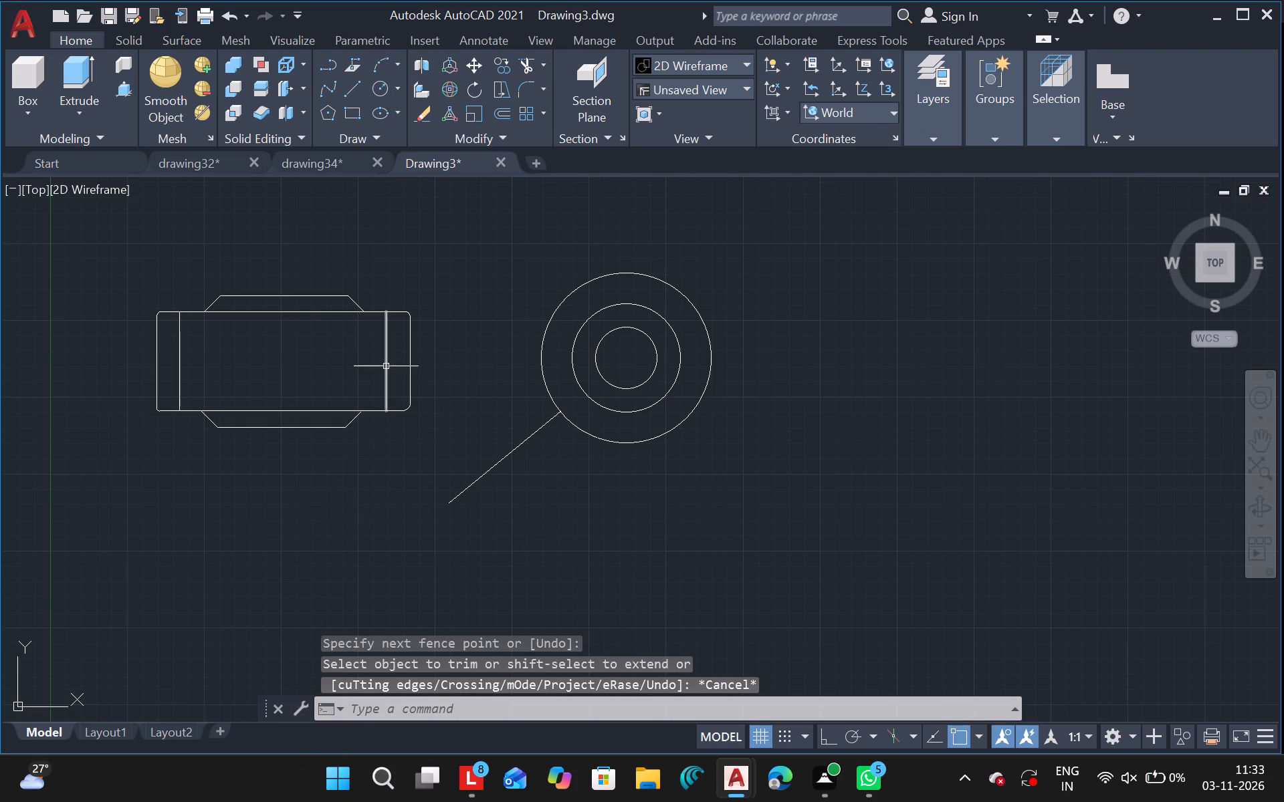
Draw a horizontal base line rightward from the slanted line's lower end, continuing with a line up to the circles' centre.
click(354, 92)
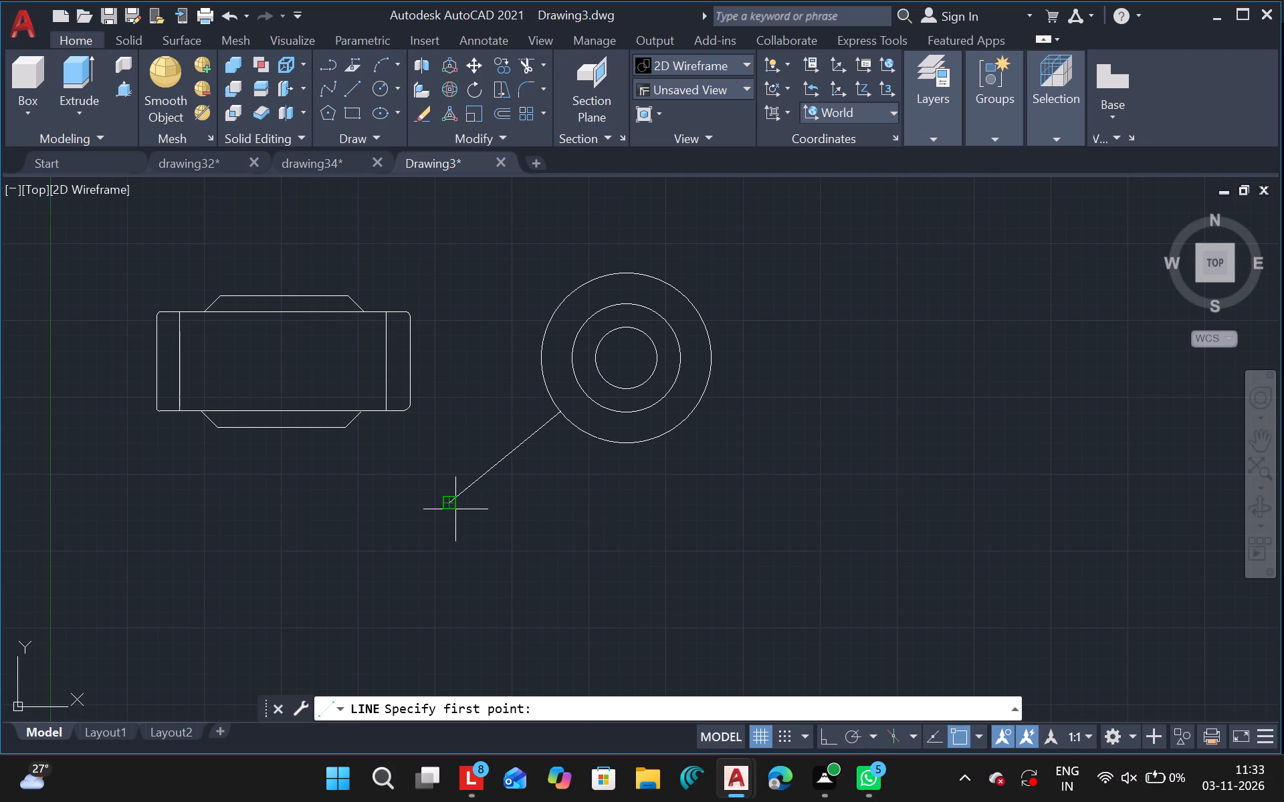
drag(455, 509, 808, 489)
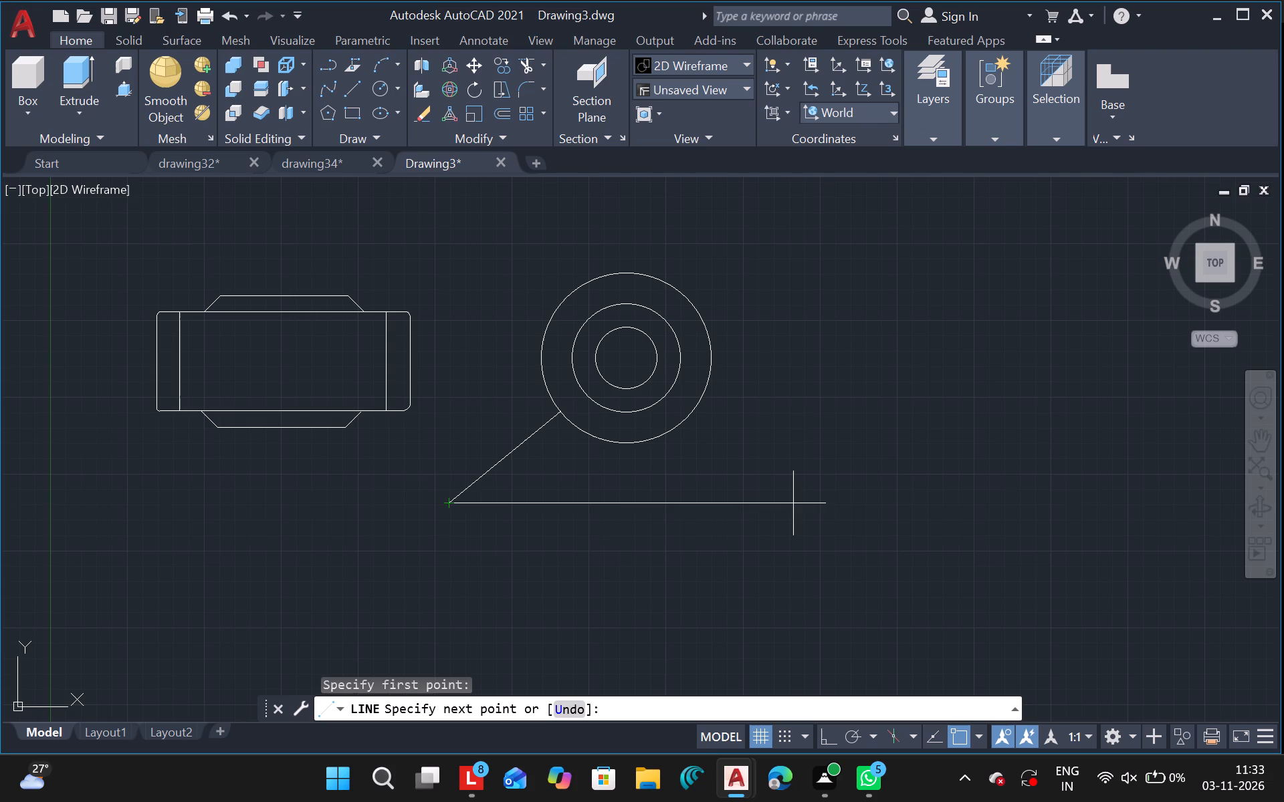
click(793, 503)
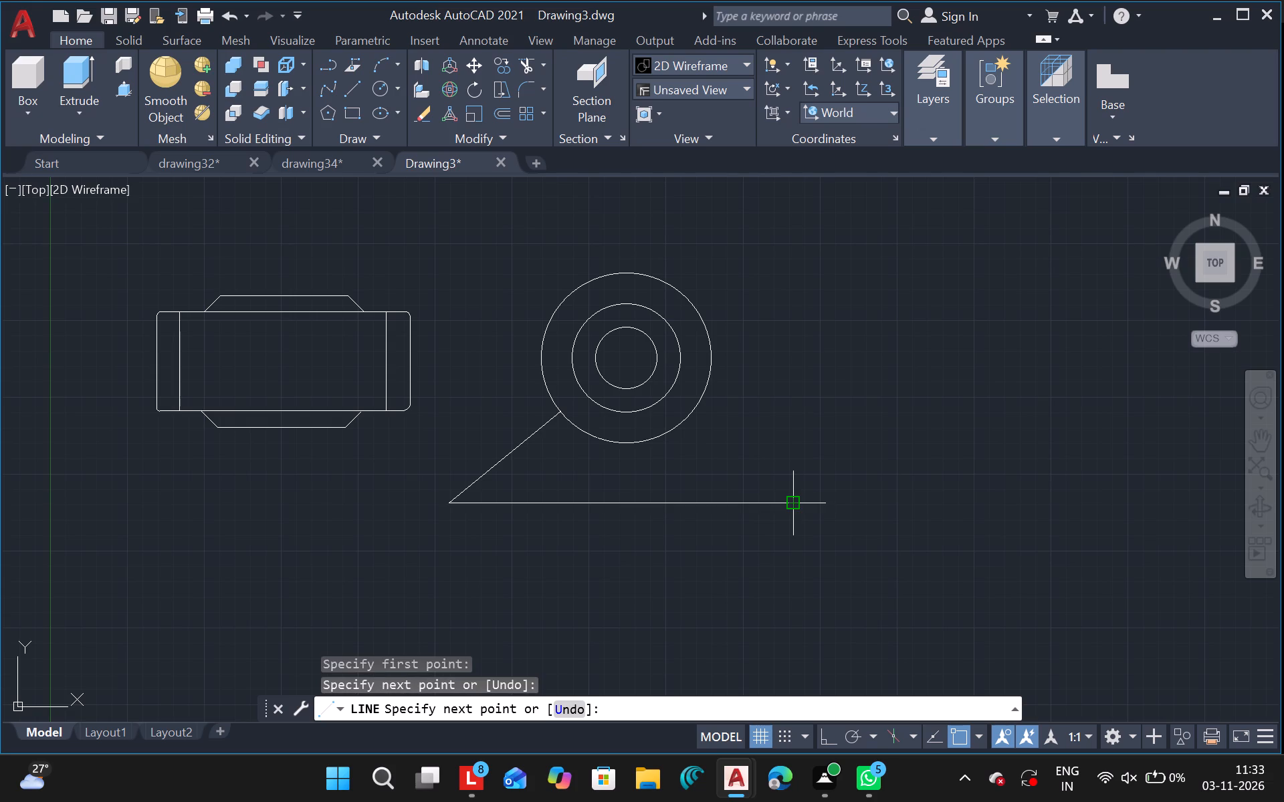
click(694, 408)
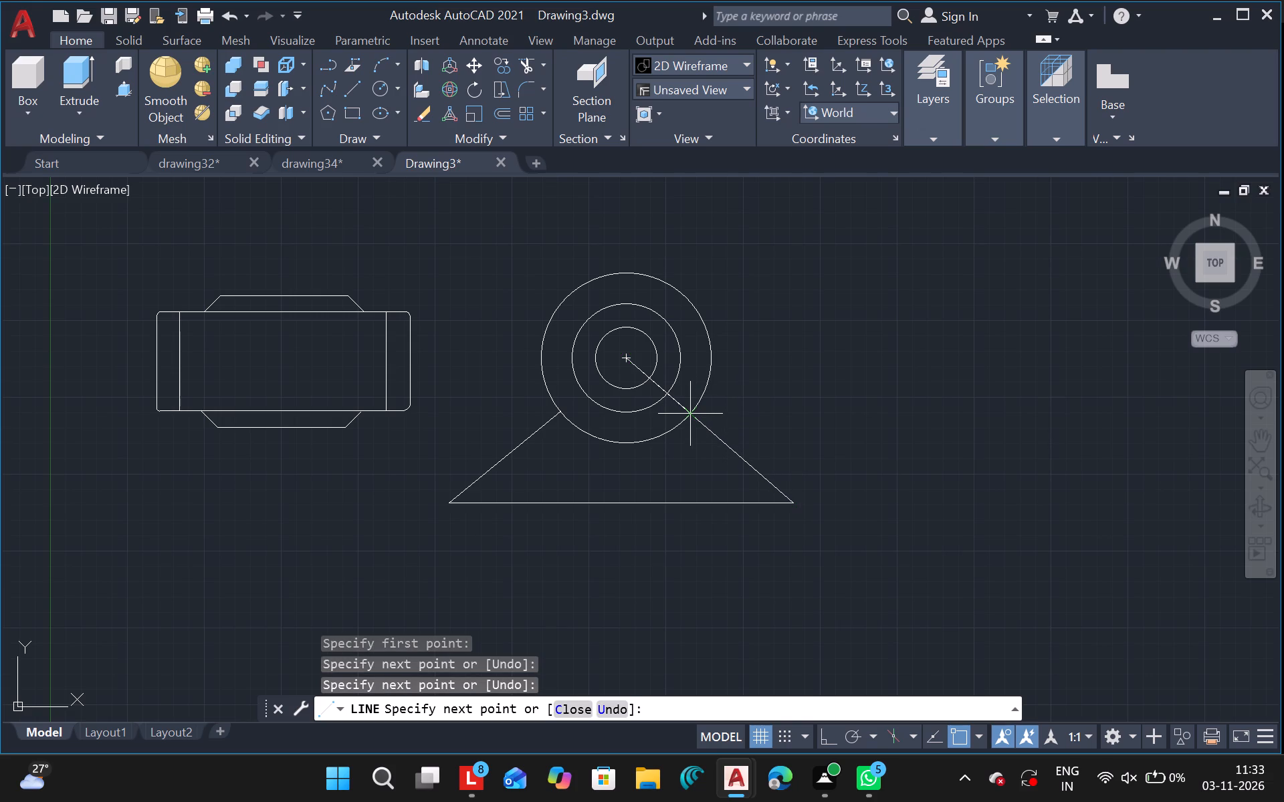
key(Escape)
click(814, 394)
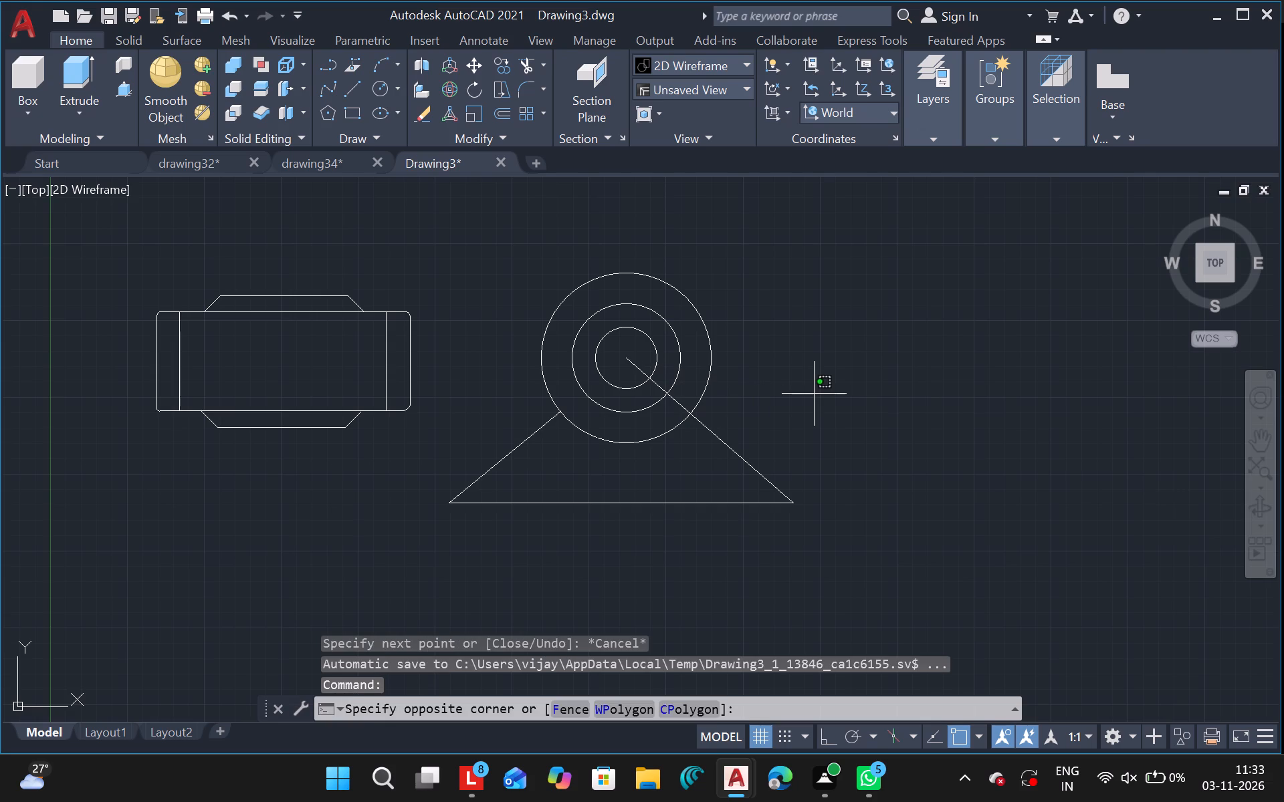
key(Escape)
Trim the right slanted line inside the circles and cut away the outer circle's lower arc between the two slanted lines.
text(tr)
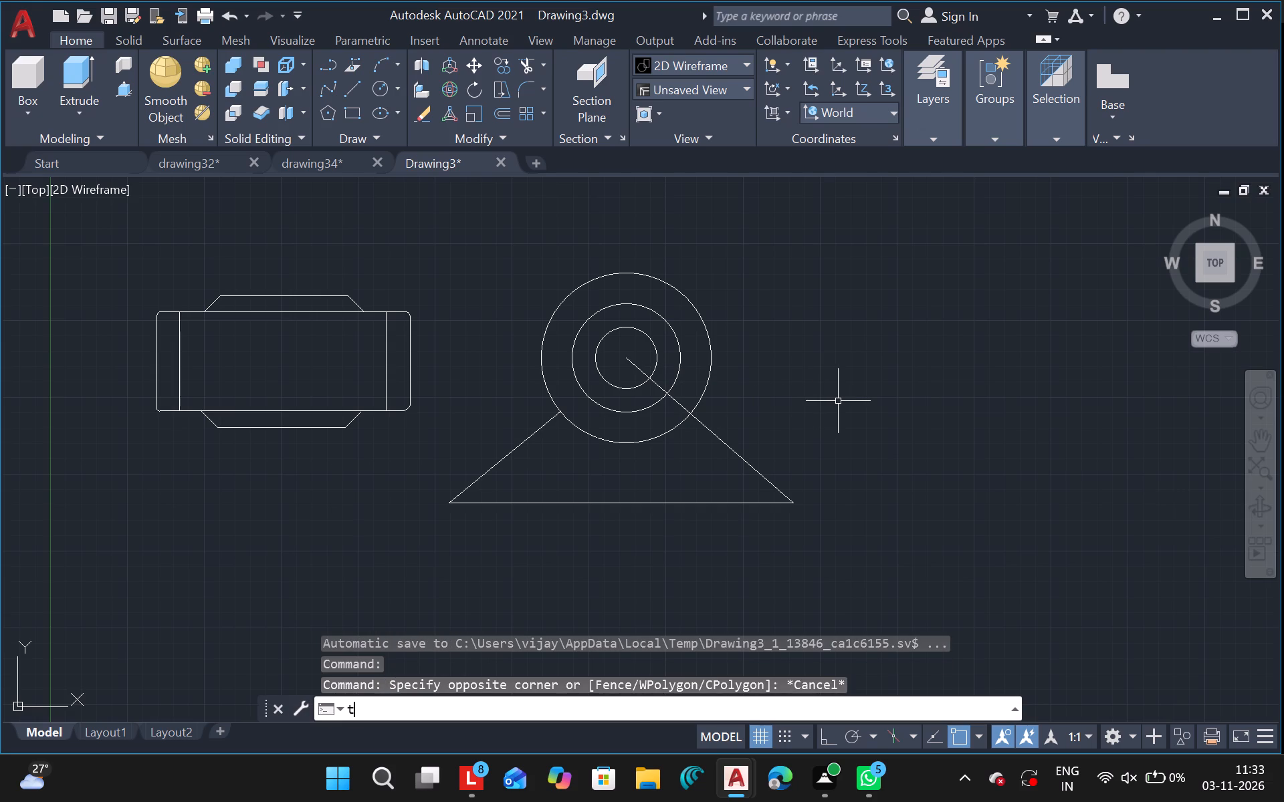
click(354, 528)
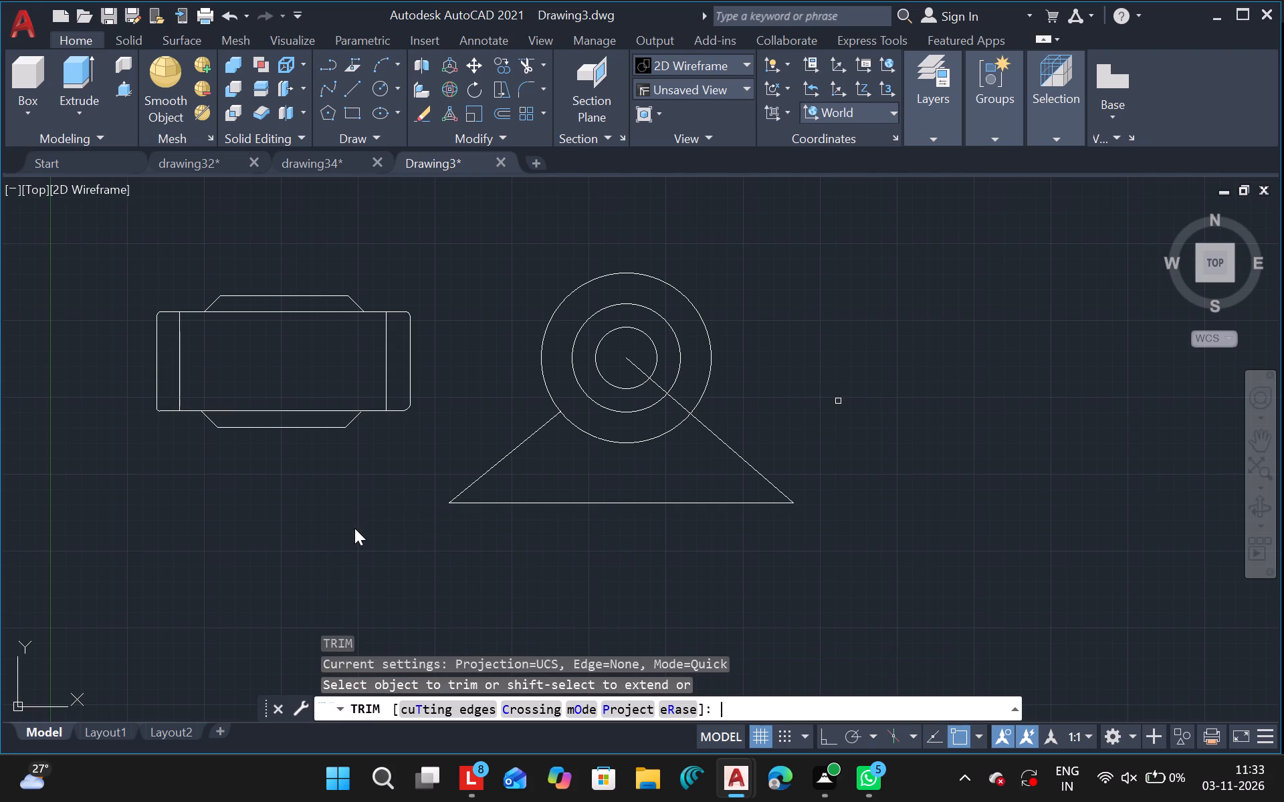
drag(630, 364, 655, 393)
click(659, 388)
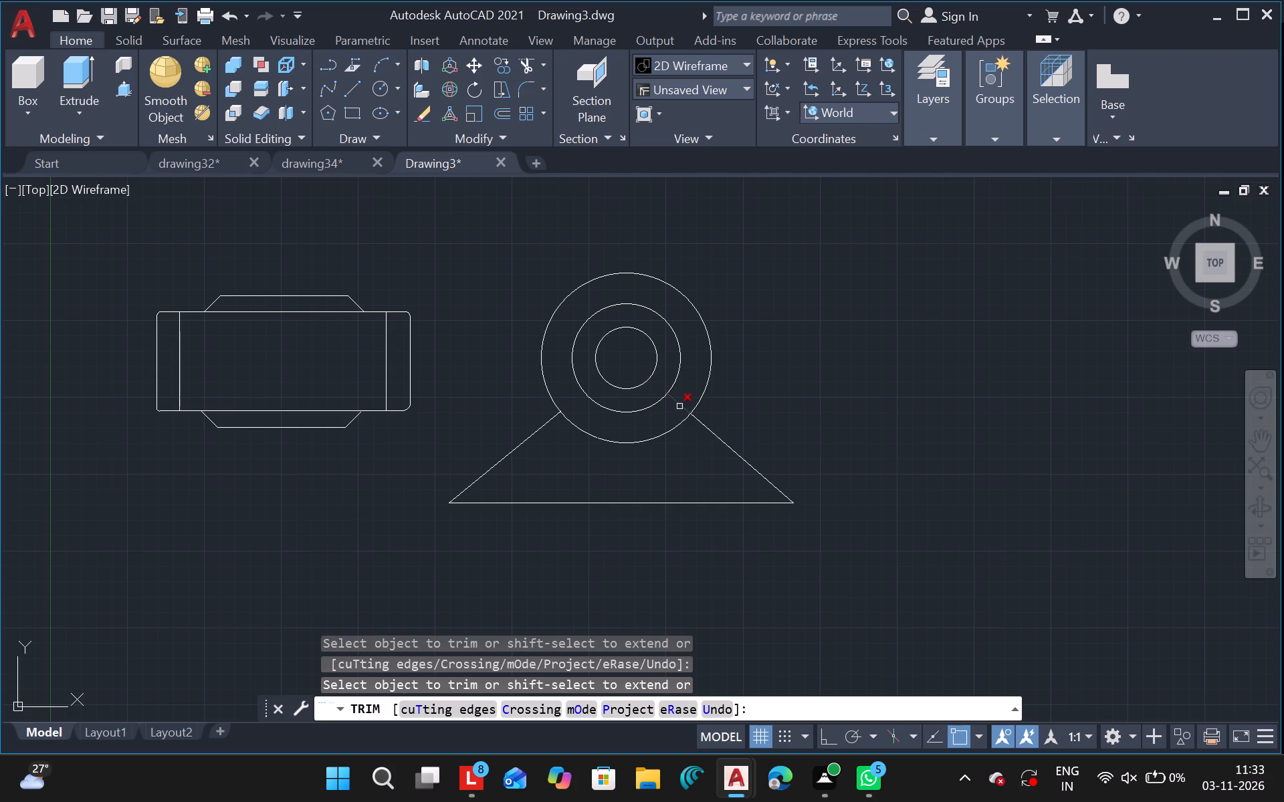
drag(679, 406, 776, 497)
click(601, 440)
Trim away the left slanted line and the horizontal base line below the concentric circles.
click(486, 471)
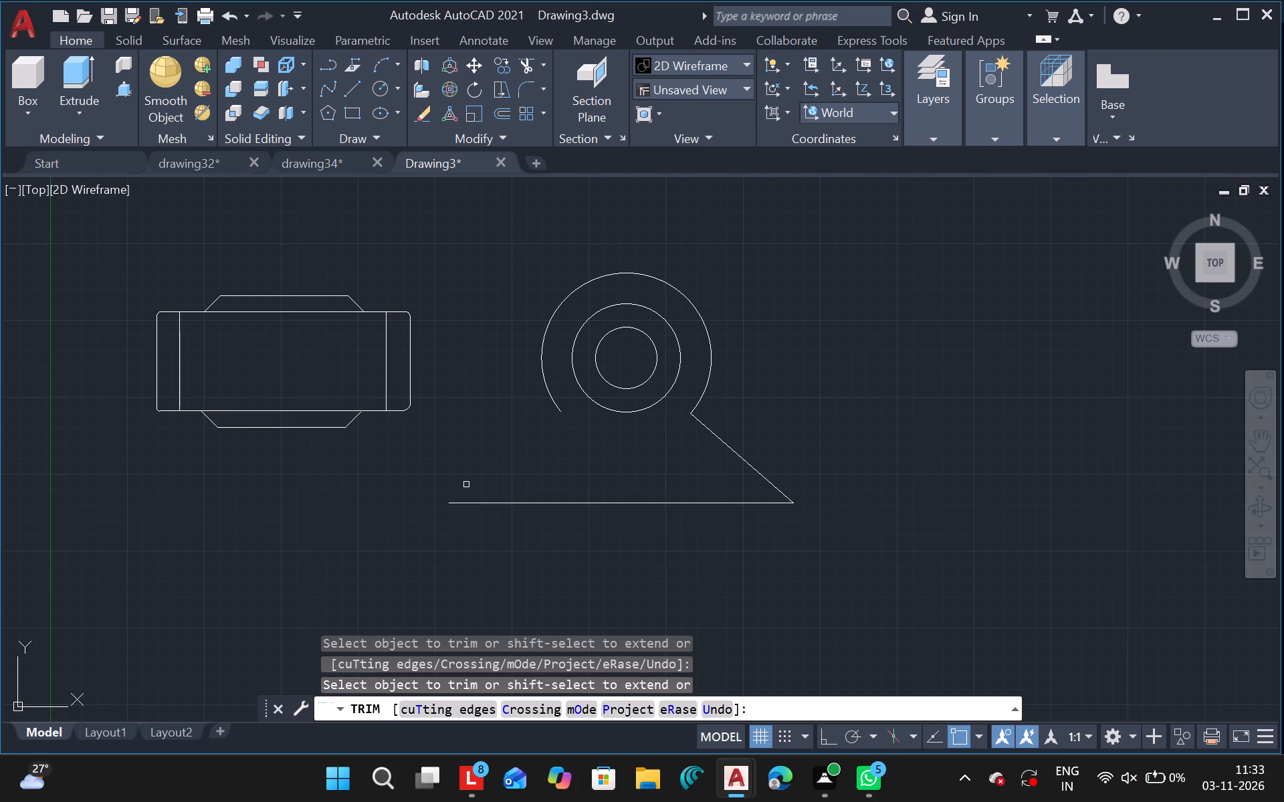
click(460, 505)
key(Escape)
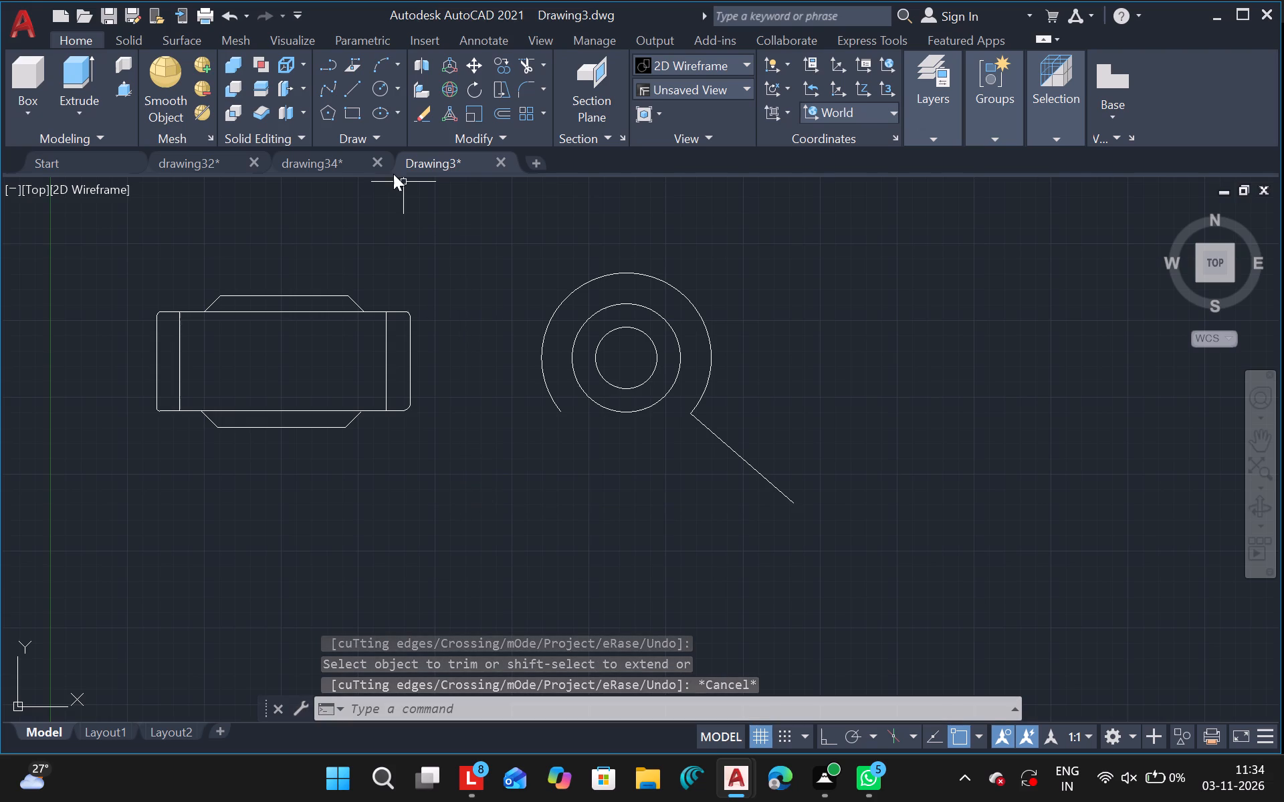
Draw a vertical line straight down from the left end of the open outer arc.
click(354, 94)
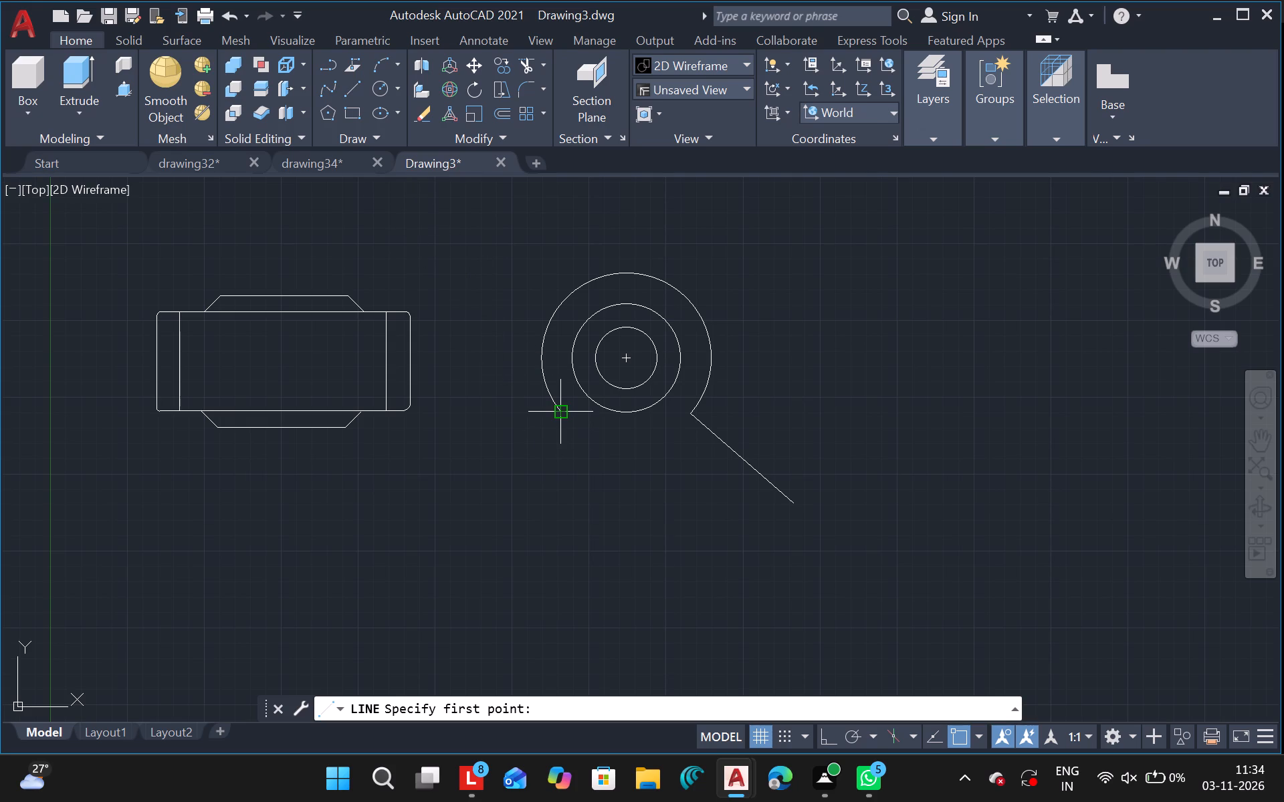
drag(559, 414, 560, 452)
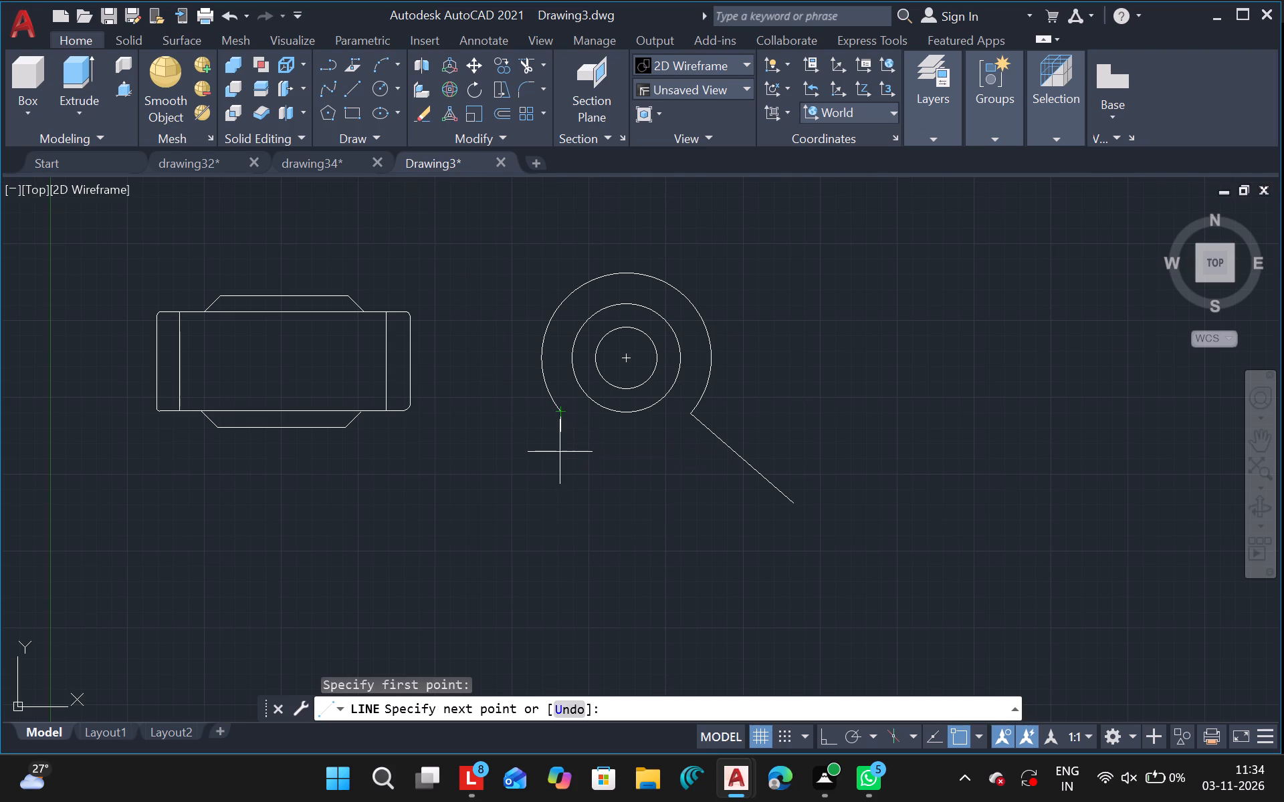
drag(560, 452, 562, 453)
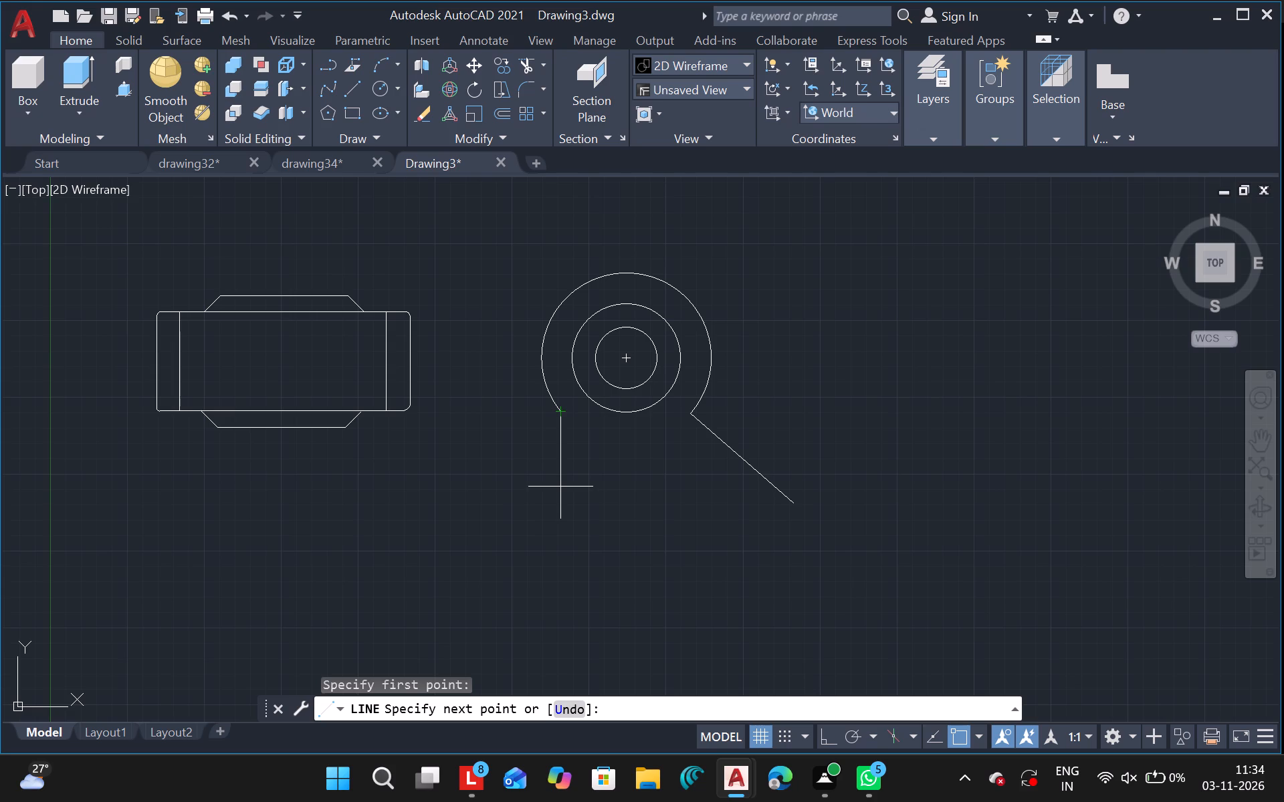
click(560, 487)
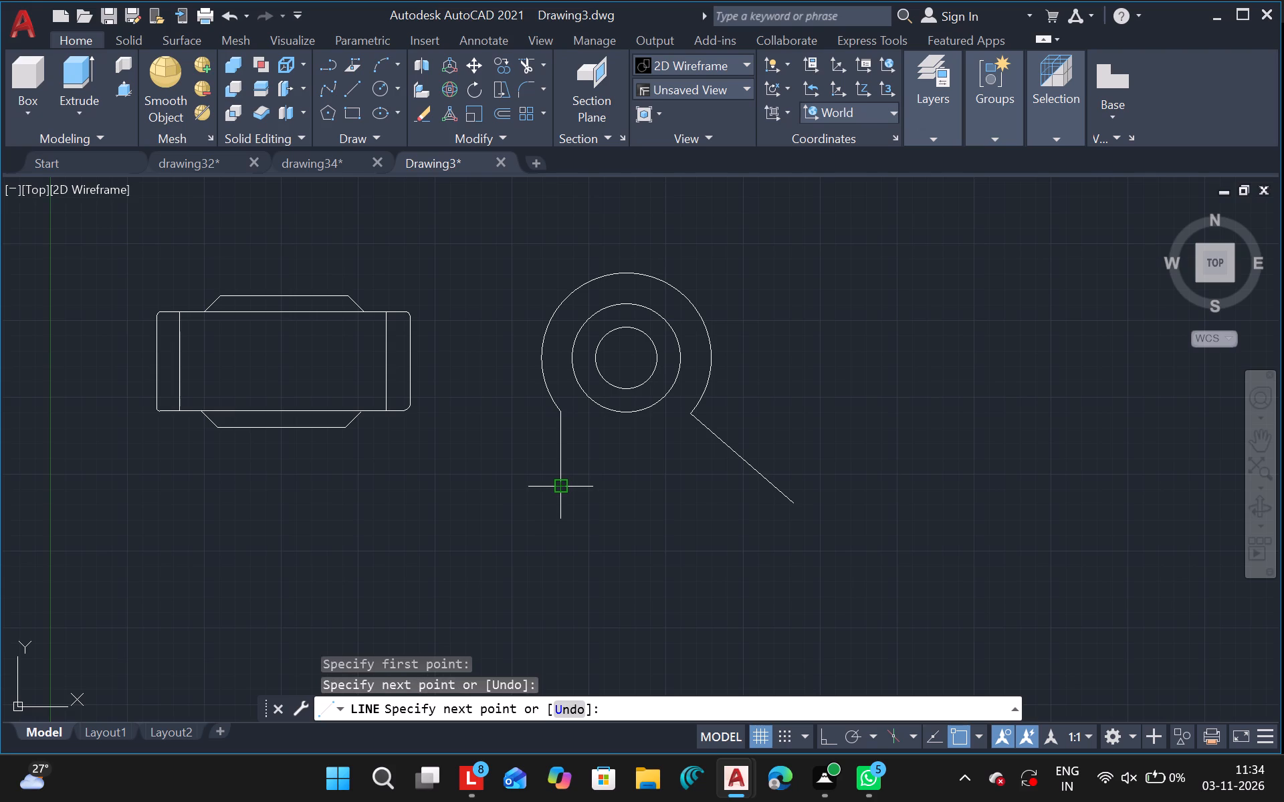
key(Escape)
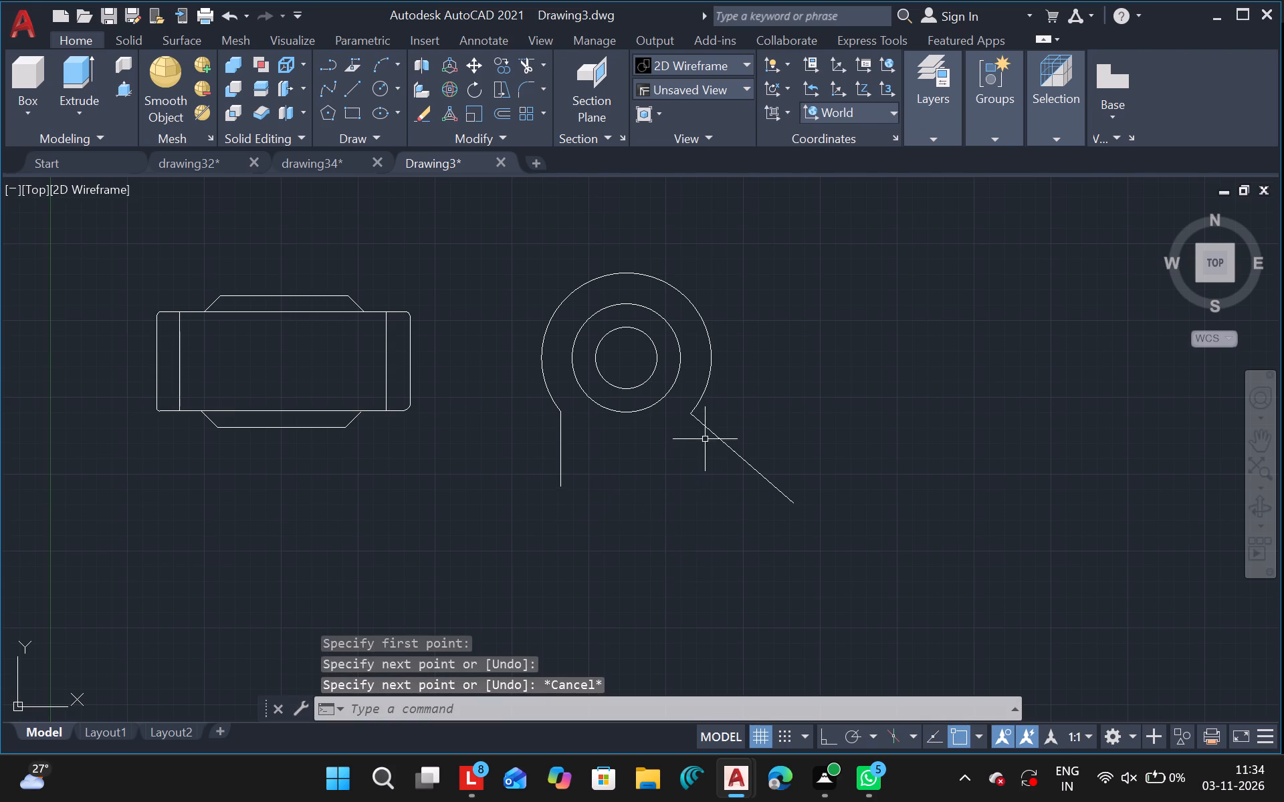
Erase the remaining slanted line at the right end of the outer arc.
drag(712, 432, 892, 591)
key(Delete)
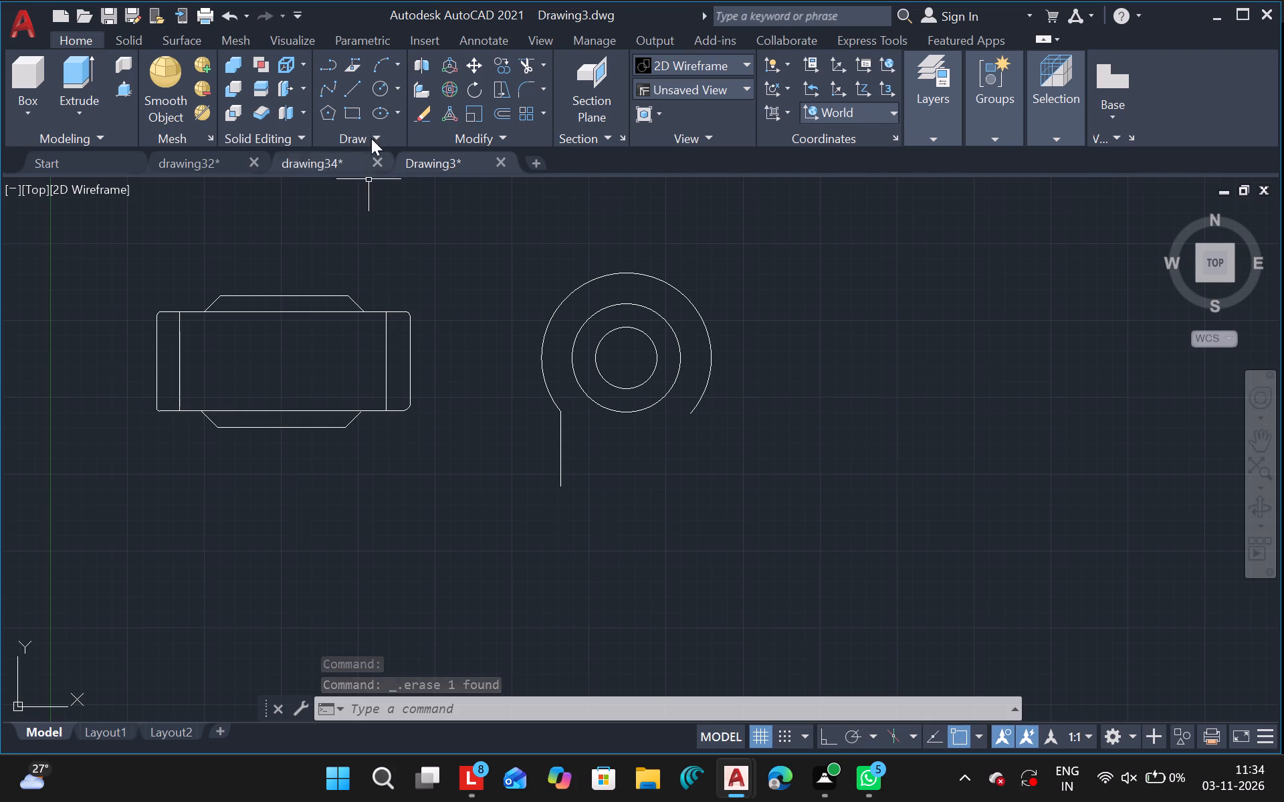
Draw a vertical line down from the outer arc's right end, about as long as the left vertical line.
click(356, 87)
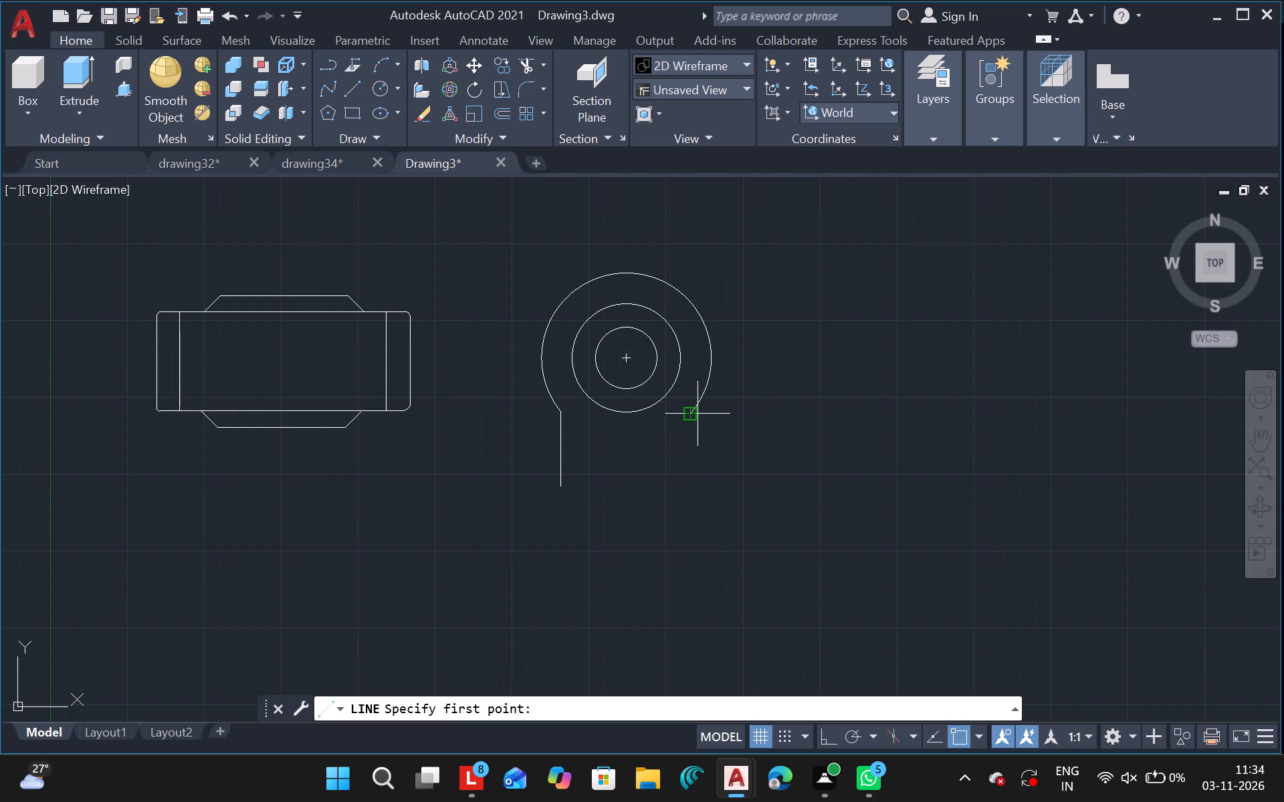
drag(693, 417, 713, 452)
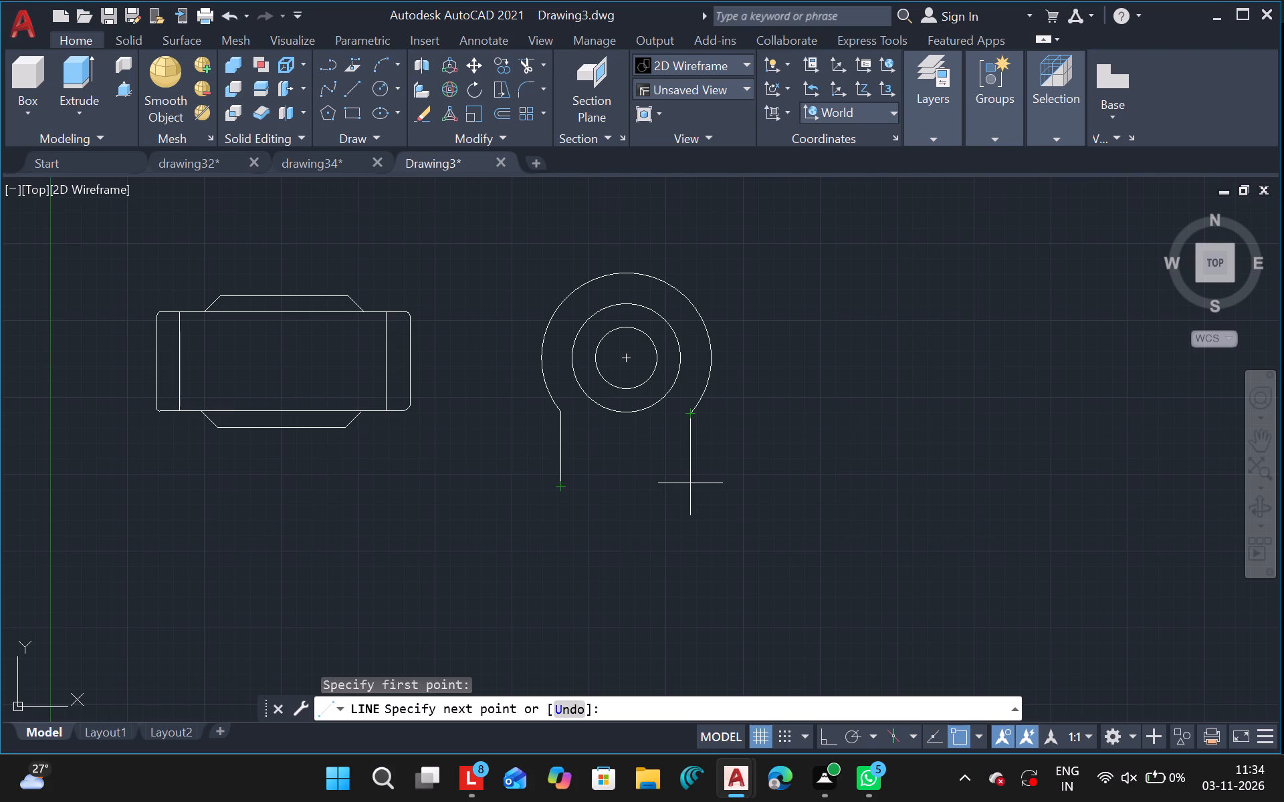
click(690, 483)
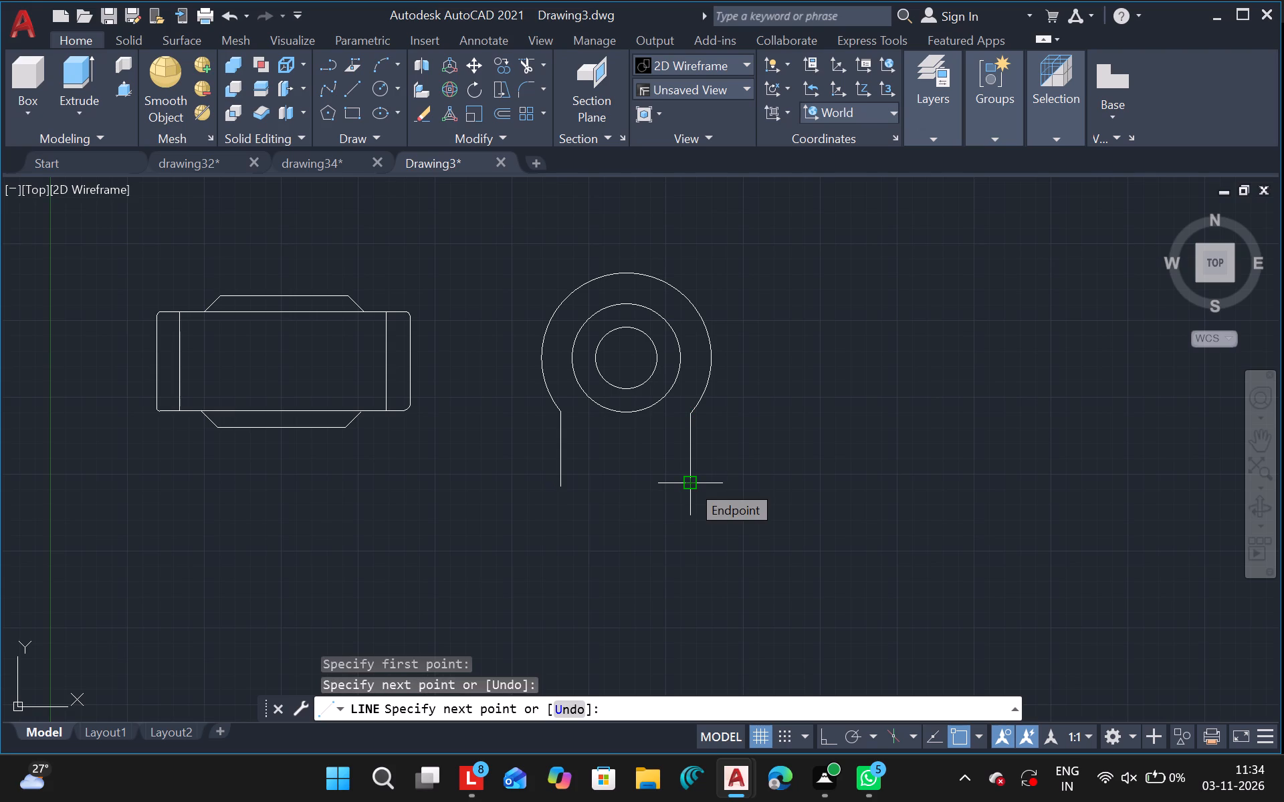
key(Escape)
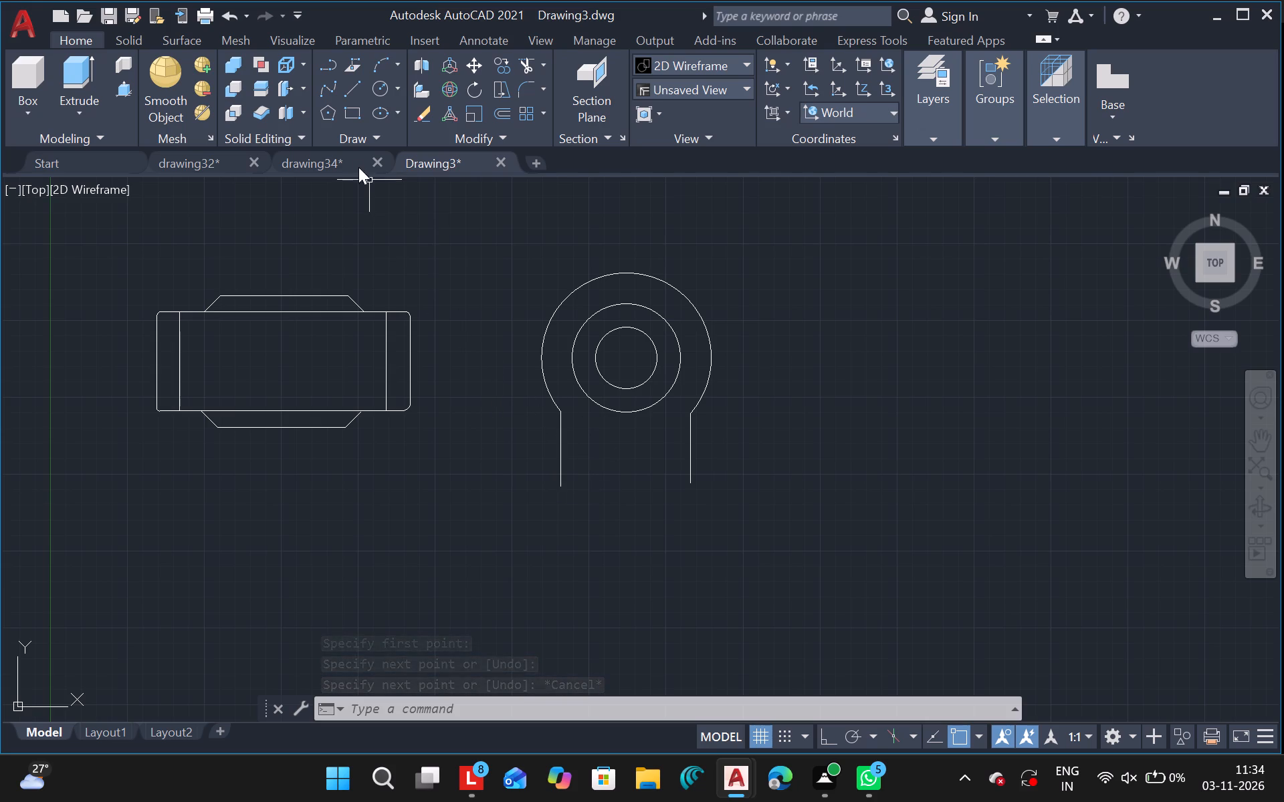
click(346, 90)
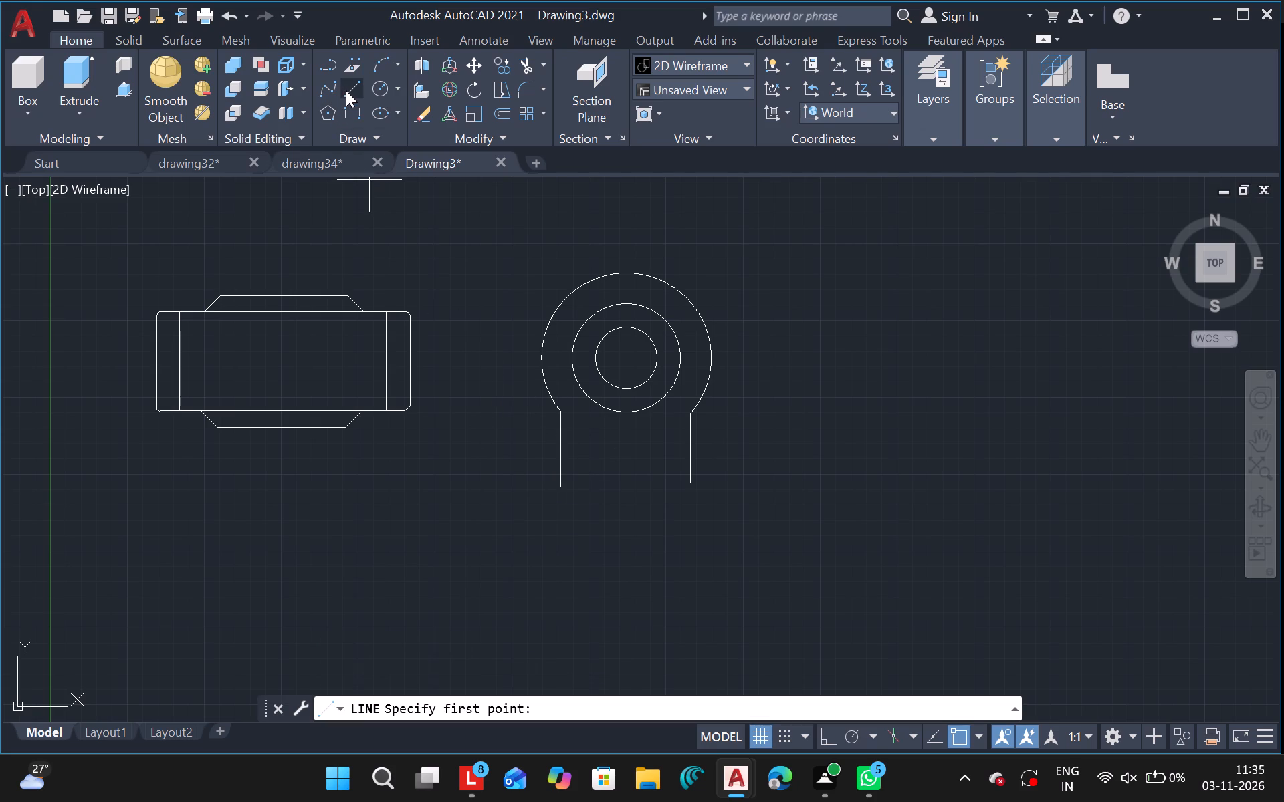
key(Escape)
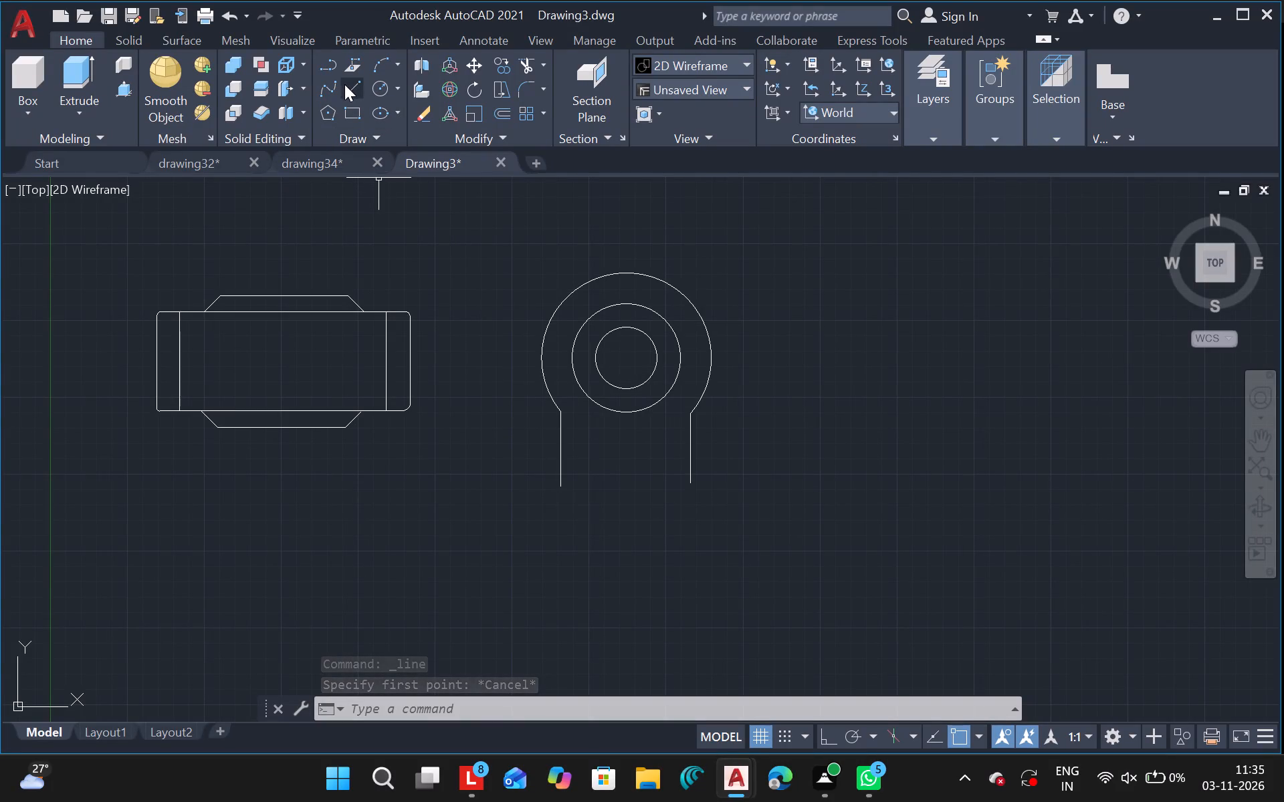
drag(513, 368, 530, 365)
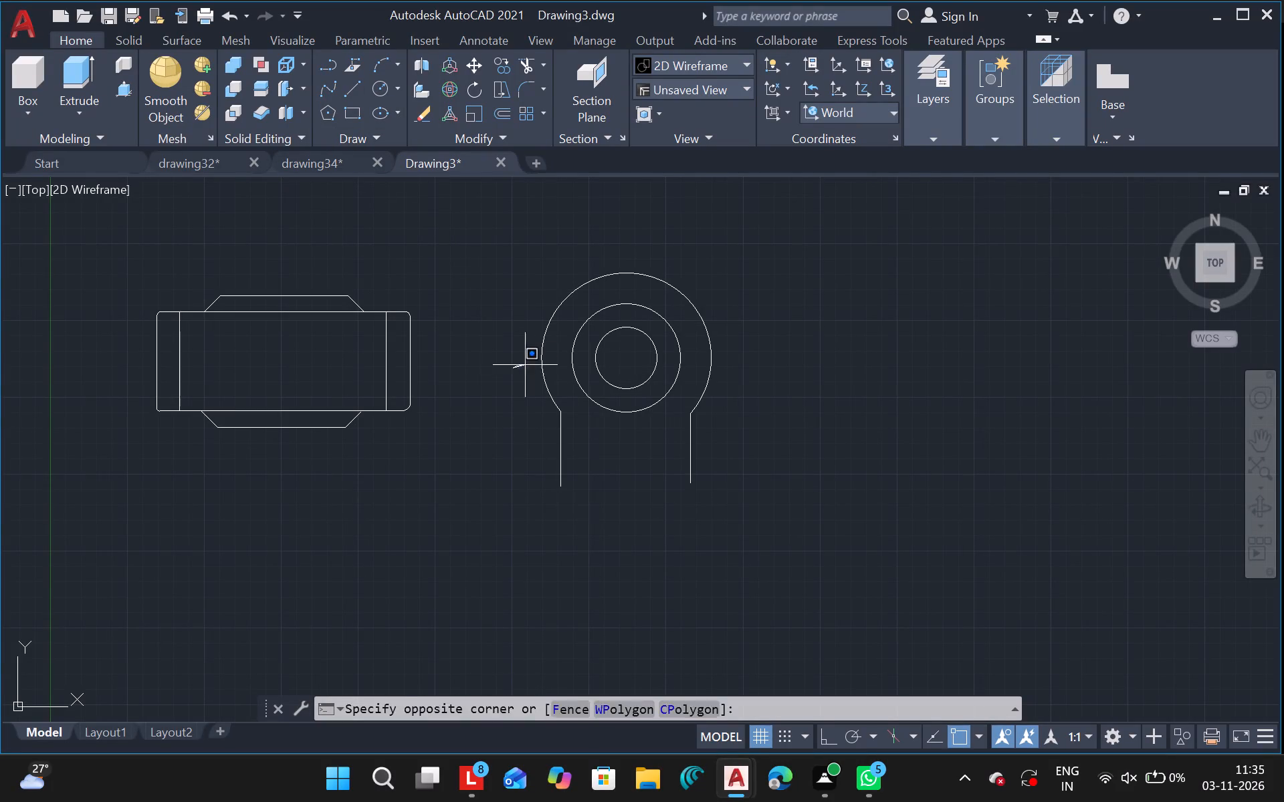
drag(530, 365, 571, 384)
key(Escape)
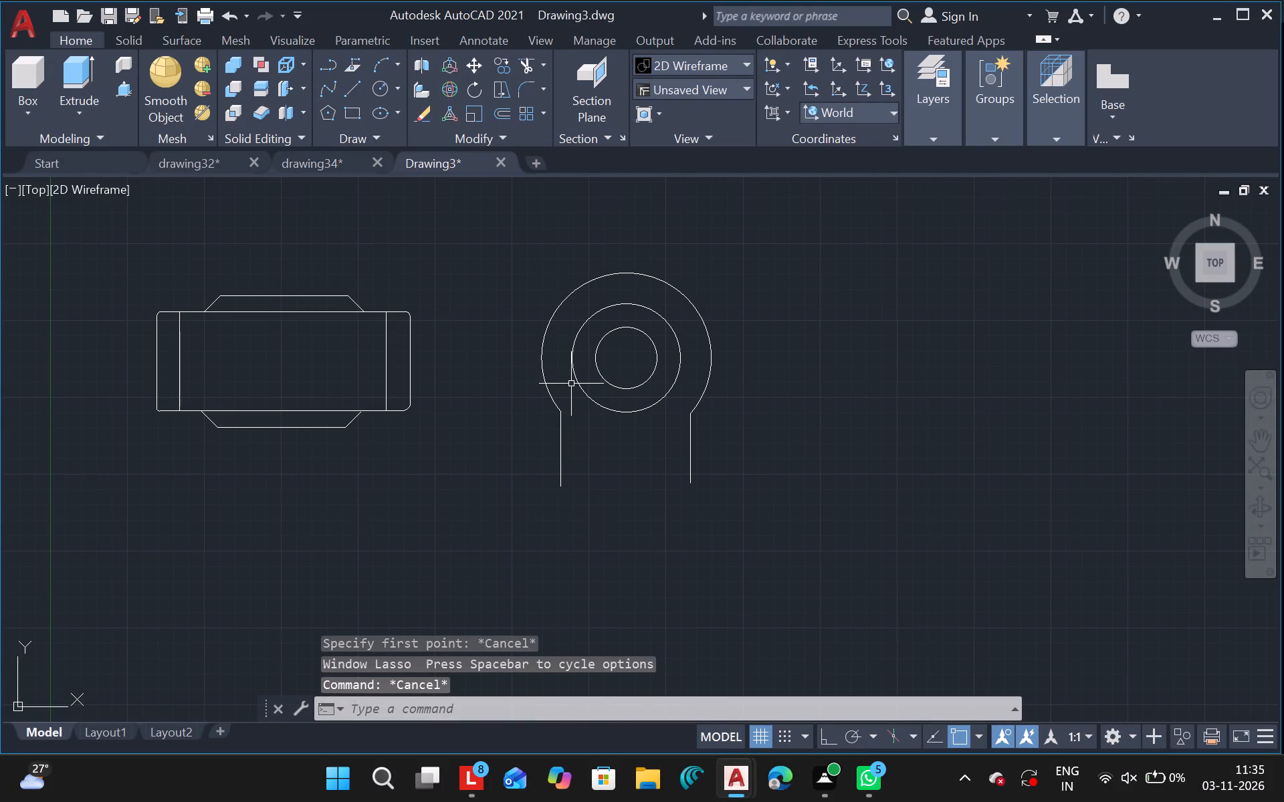
Draw a slightly sloped line from a point just outside the outer arc's left side up to the circles' centre.
click(342, 86)
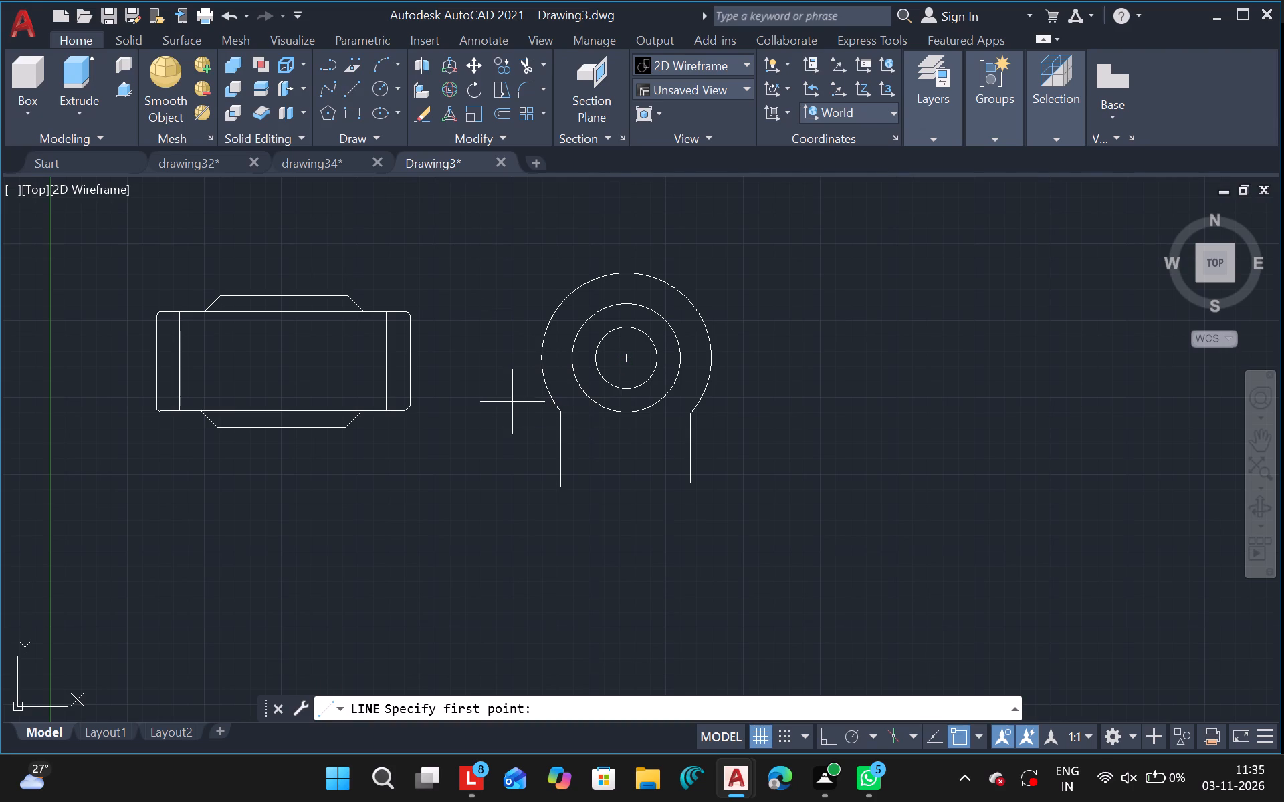
drag(509, 386, 564, 380)
click(564, 380)
ctrl+click(564, 380)
key(ctrl+z)
ctrl+click(564, 380)
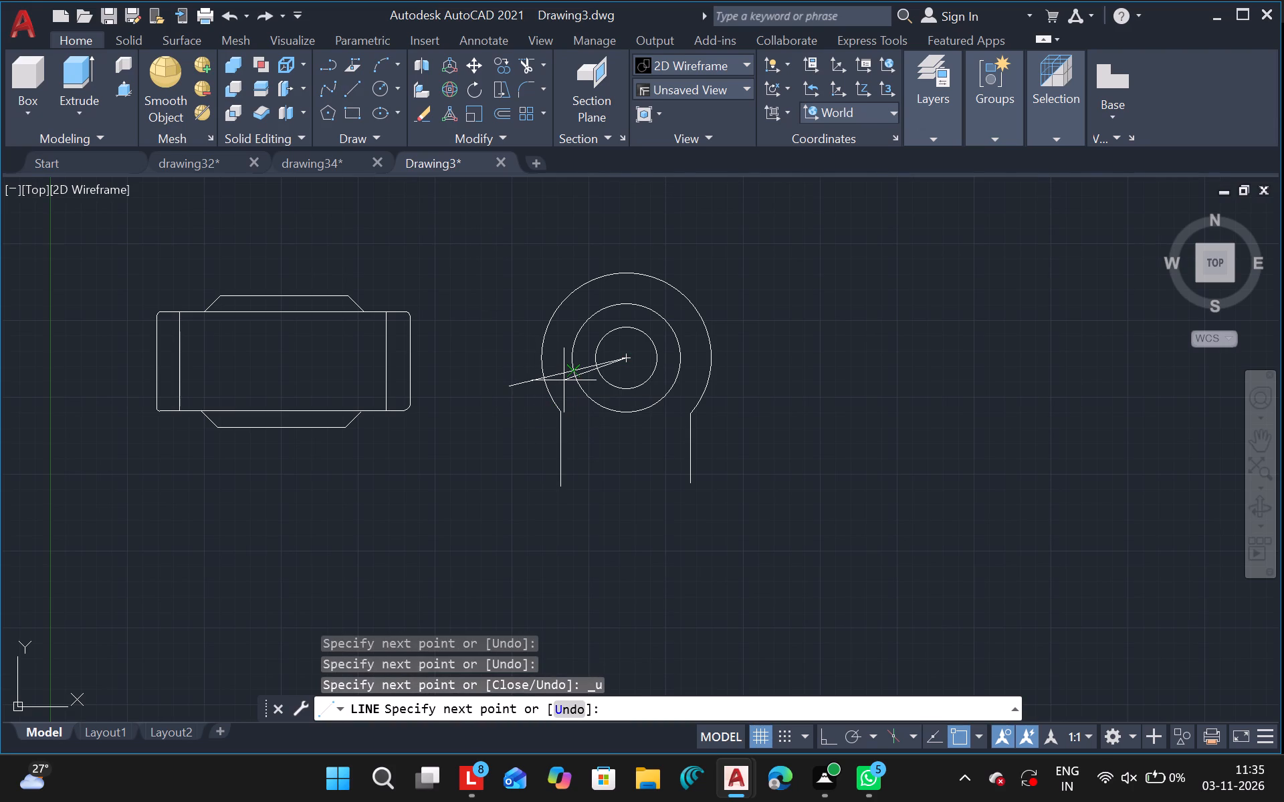
key(z)
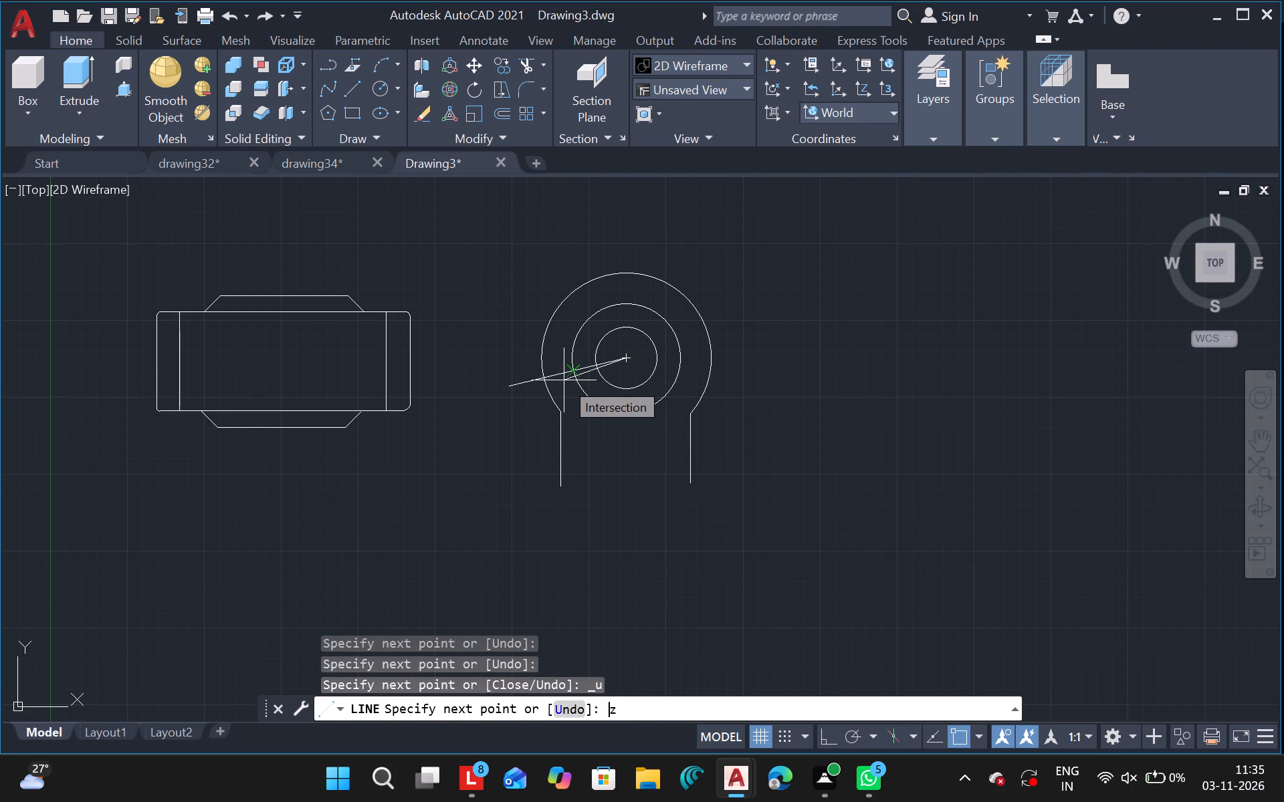
key(Escape)
triple_click(564, 380)
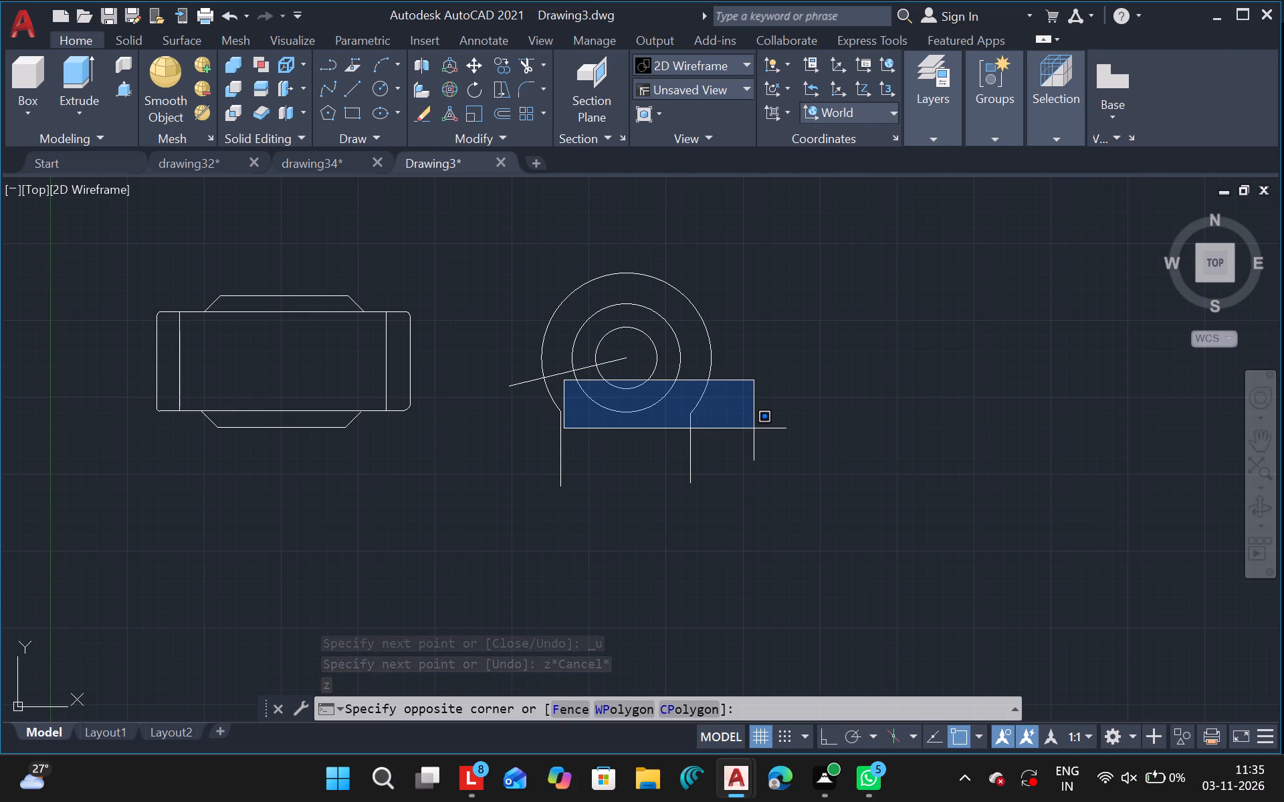
key(Escape)
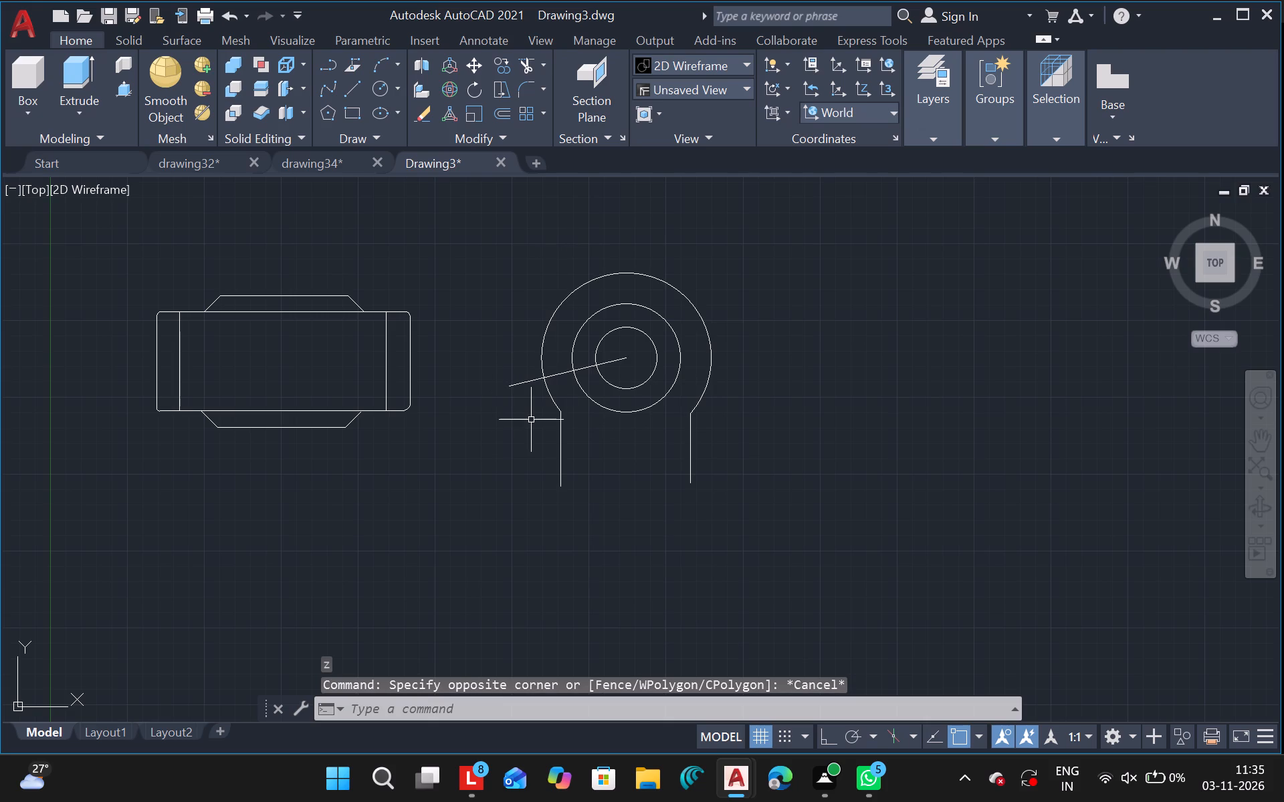
Trim the sloped line inside the middle circle and cut away the outer arc's left end below that line.
text(tr)
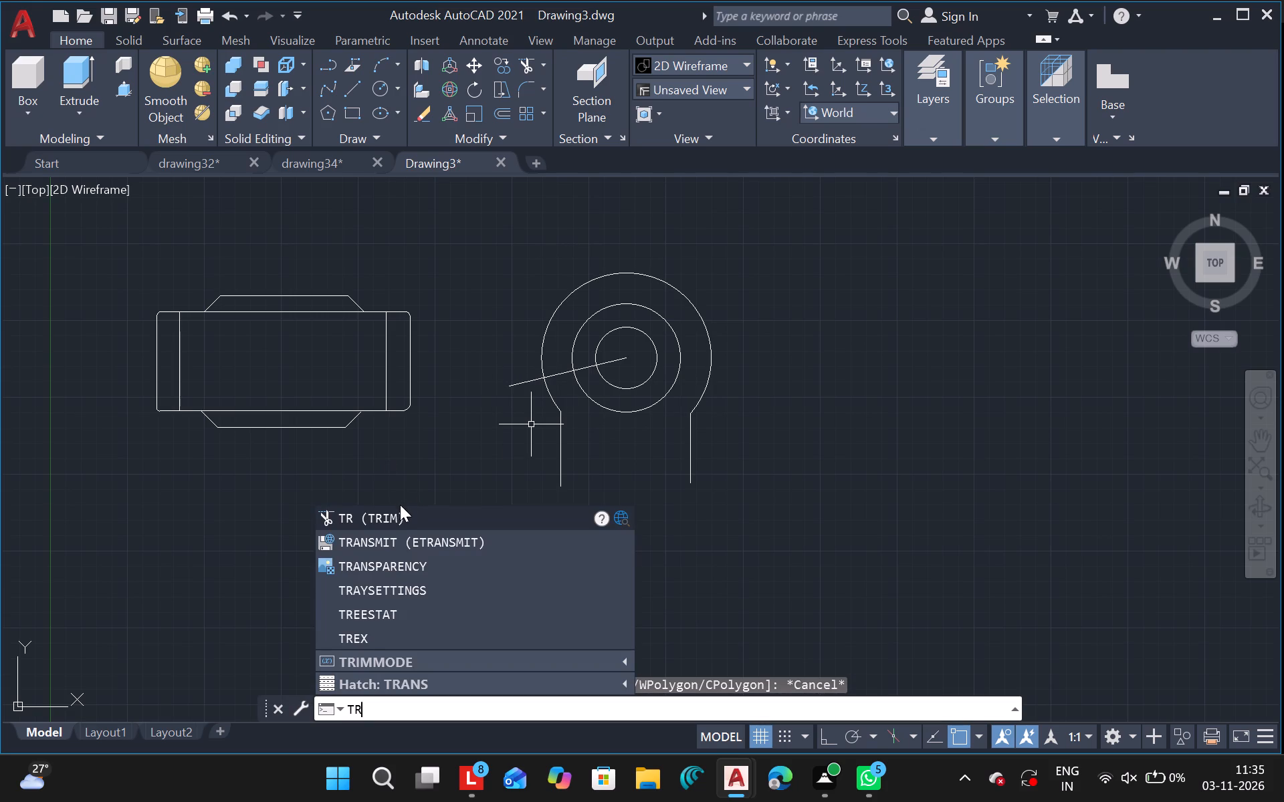
click(385, 515)
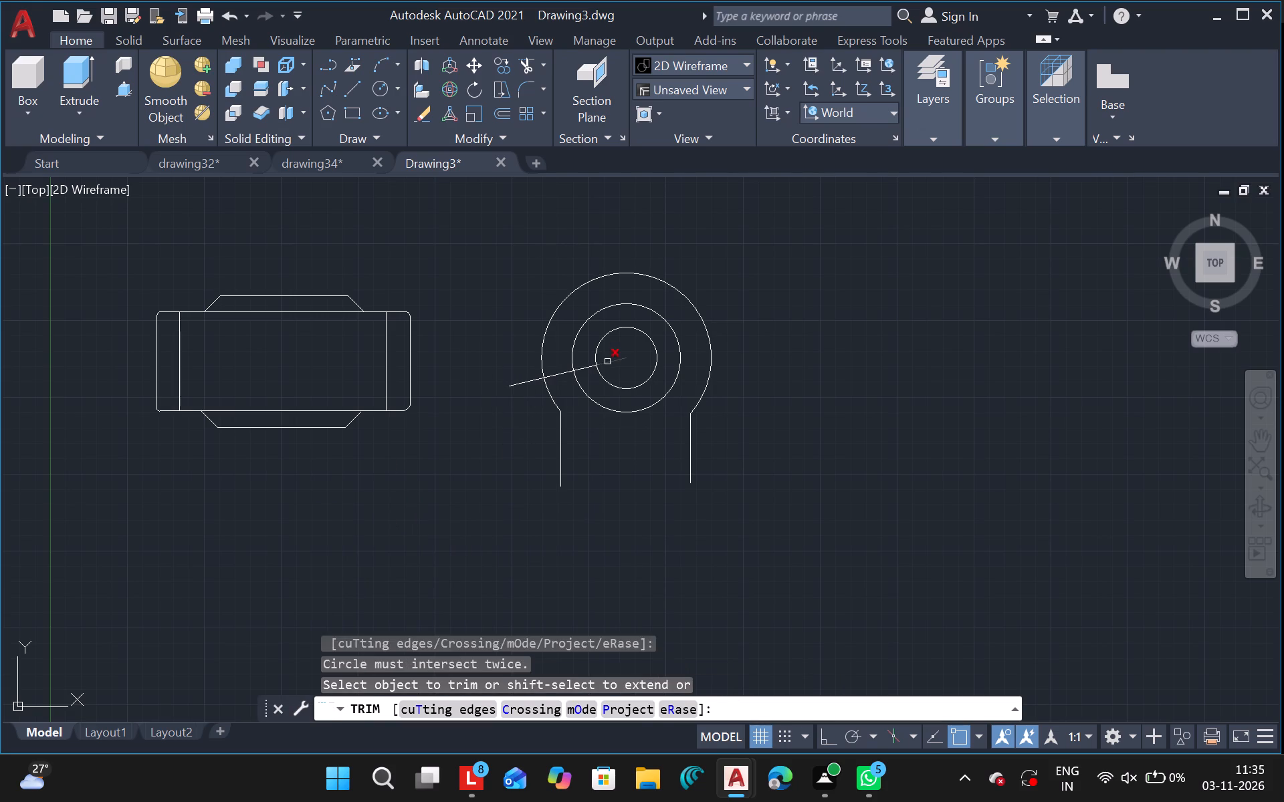
drag(582, 360, 592, 390)
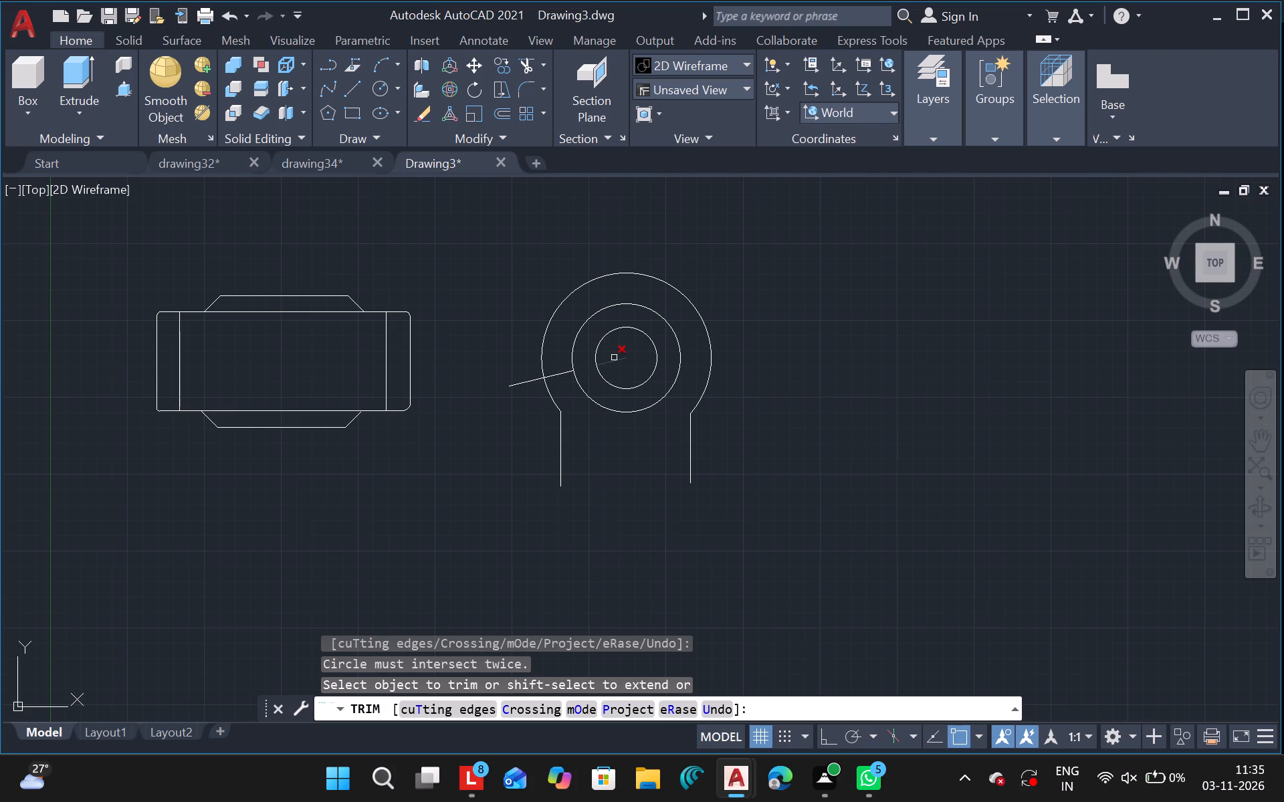
drag(614, 358, 635, 387)
click(558, 371)
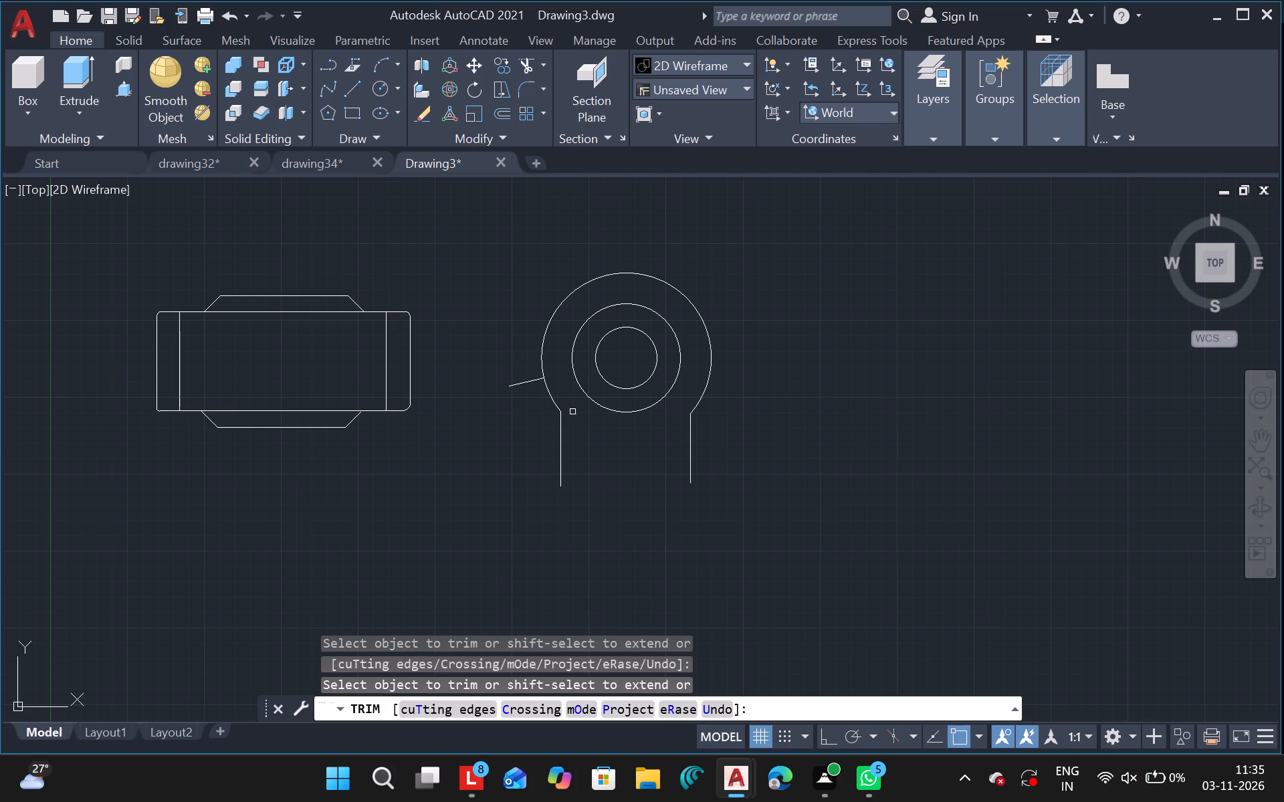
key(ctrl+z)
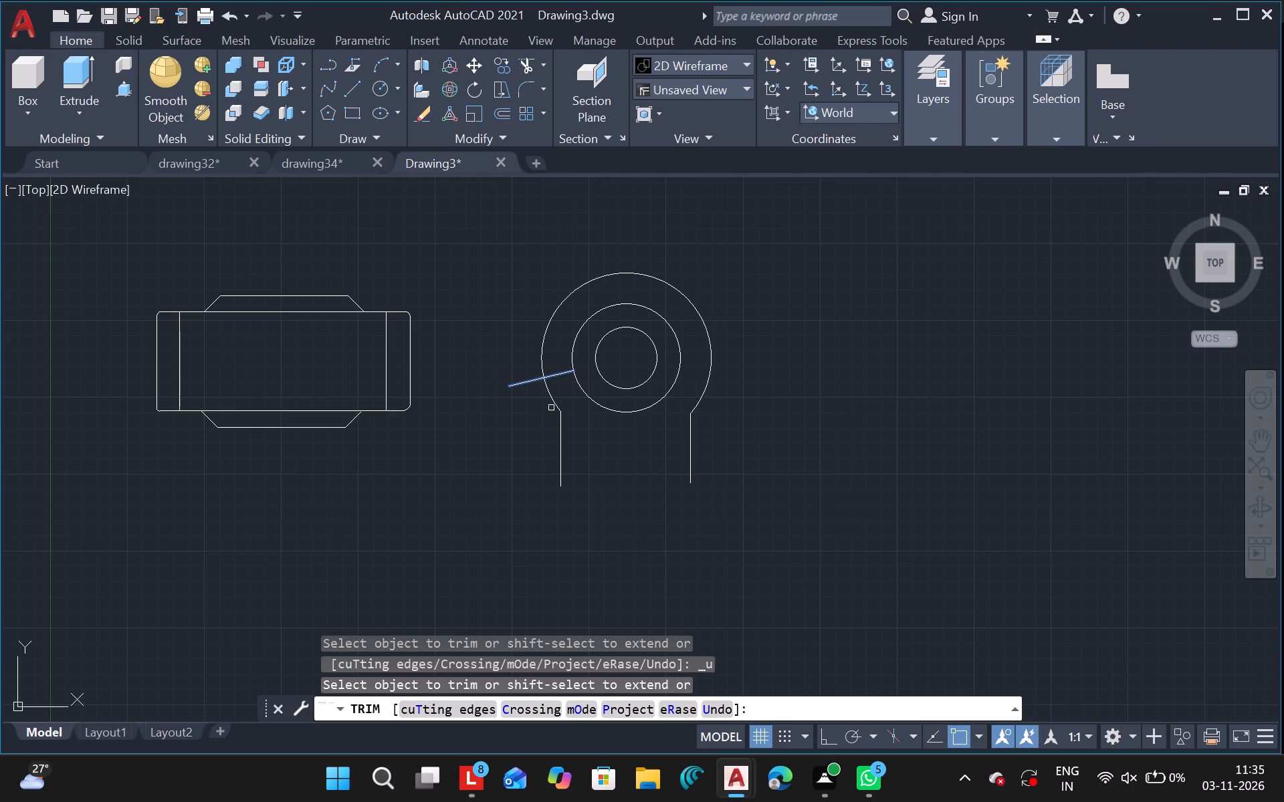
click(549, 392)
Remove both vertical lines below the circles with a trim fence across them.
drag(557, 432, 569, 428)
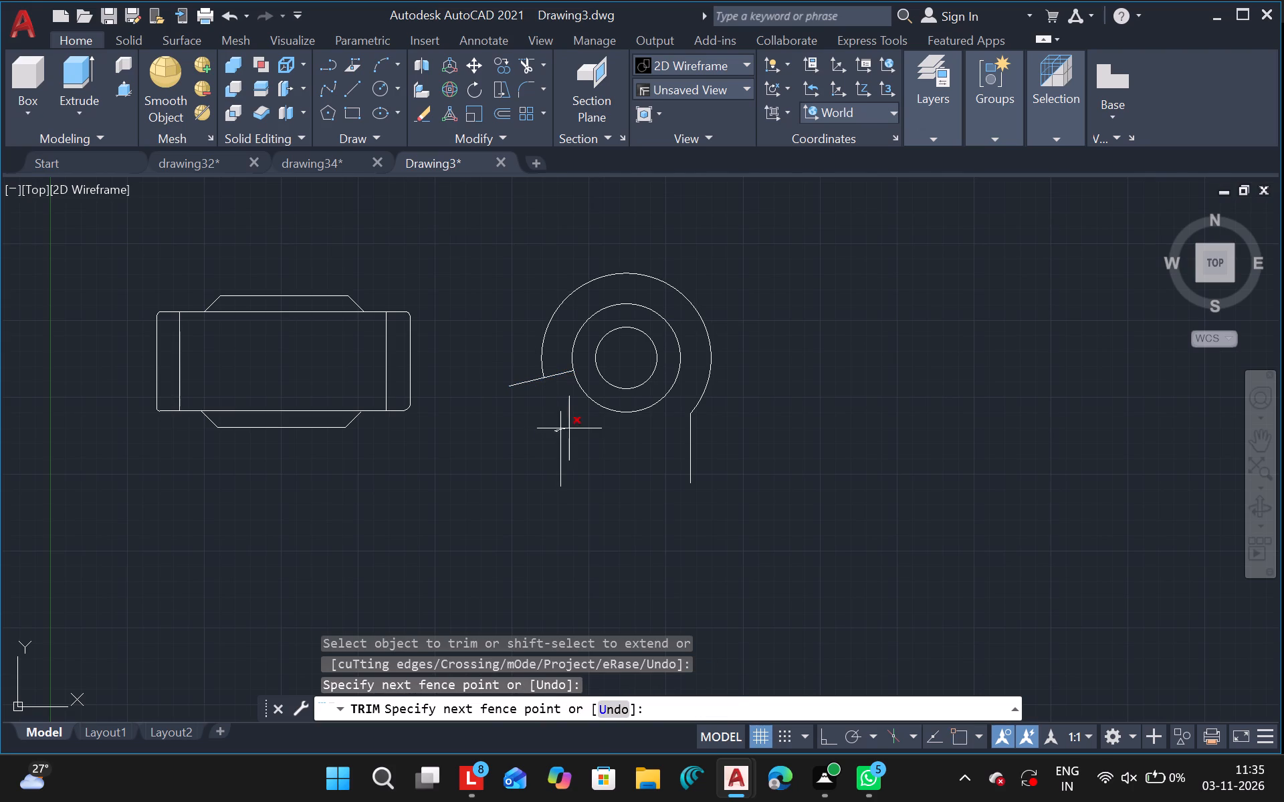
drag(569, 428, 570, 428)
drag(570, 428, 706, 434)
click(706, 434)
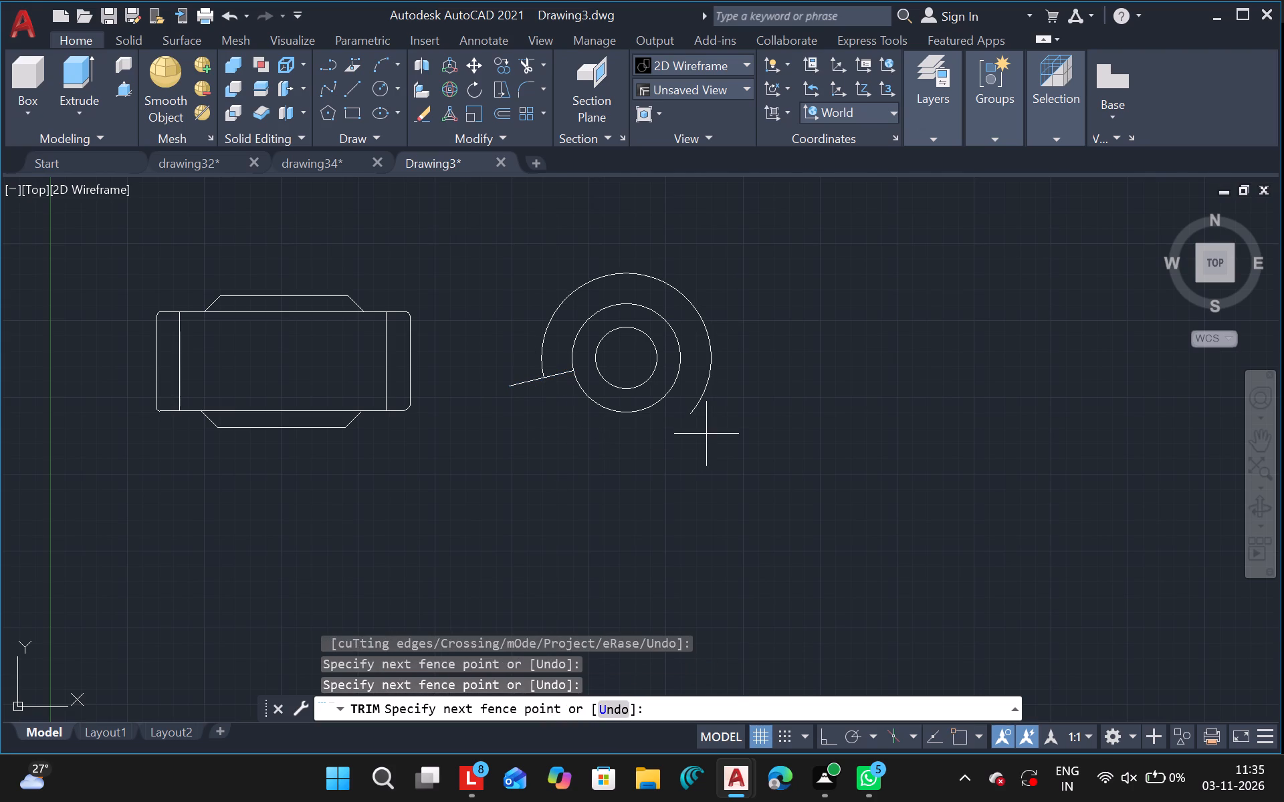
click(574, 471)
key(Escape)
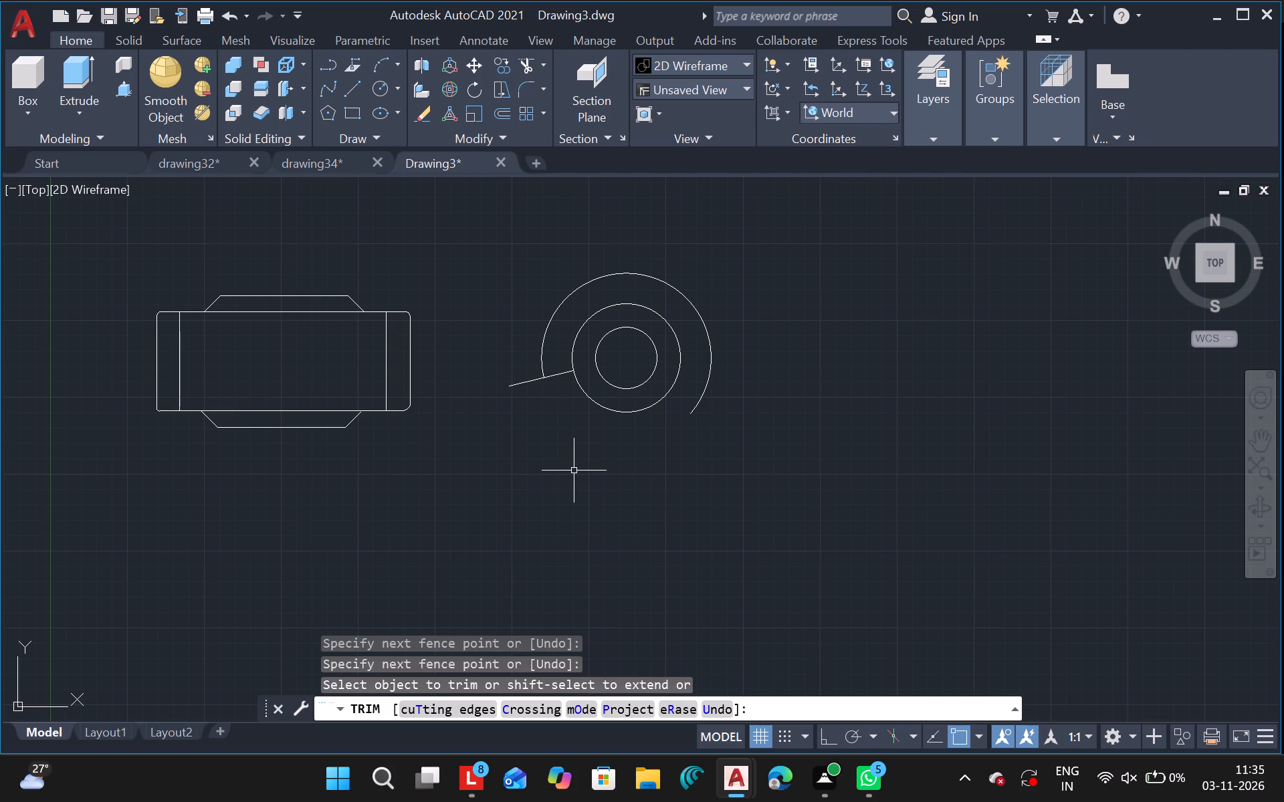
Copy the sloped line from the circles' left side to their right side, starting at the middle circle and crossing the outer arc.
drag(518, 385, 549, 509)
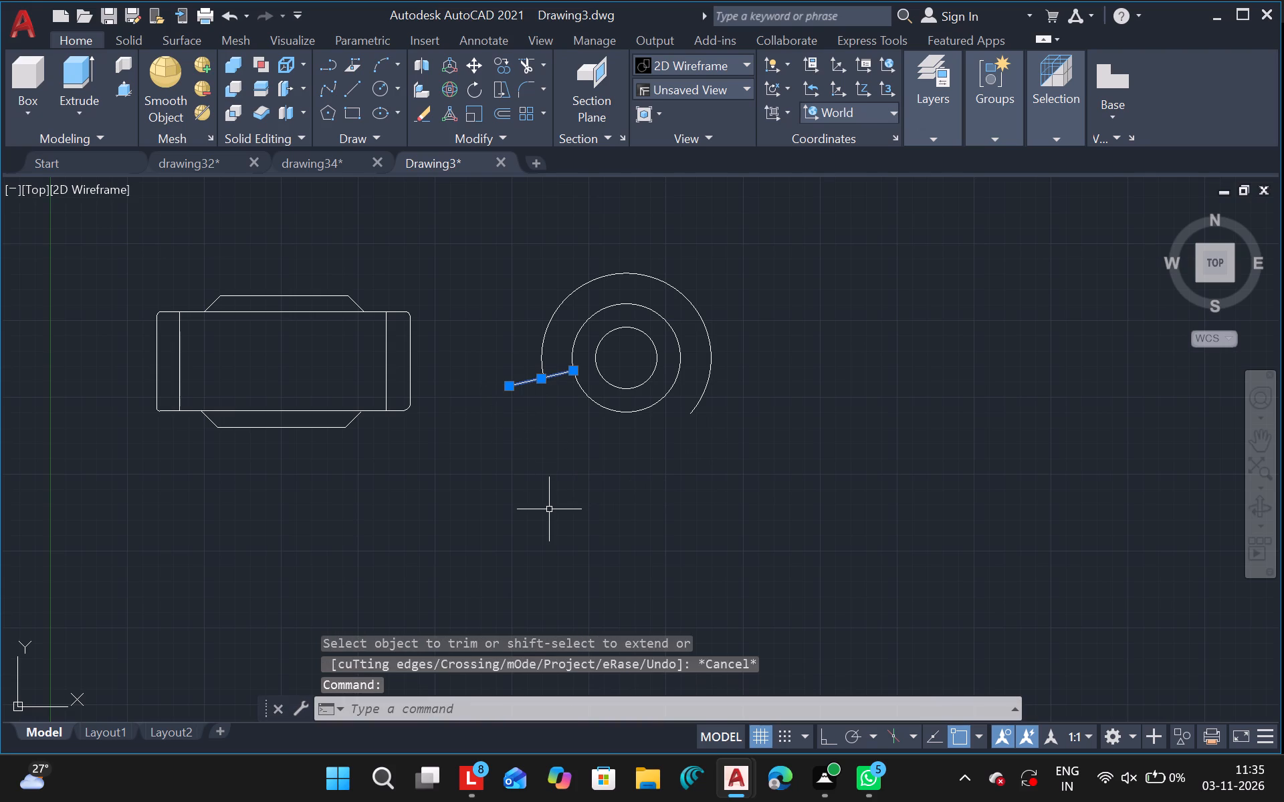
text(mo)
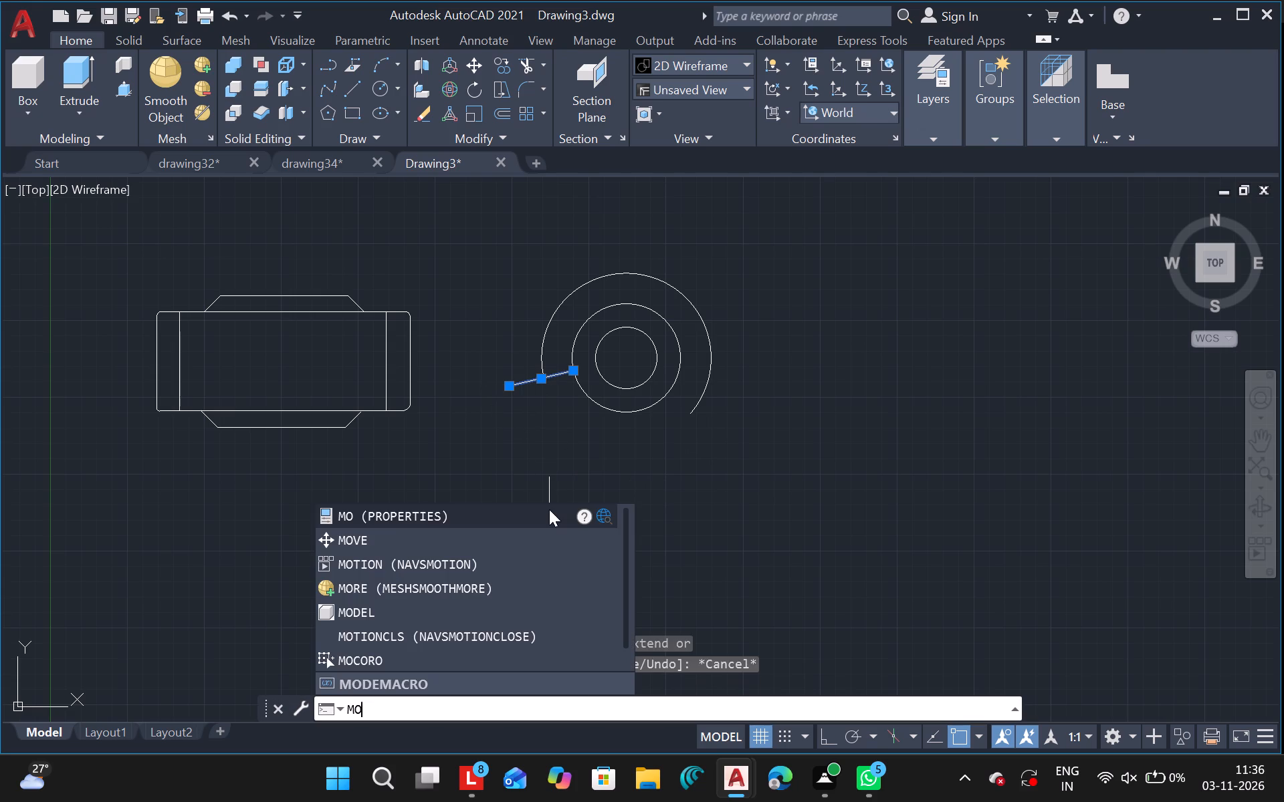
key(BackSpace)
key(BackSpace)
text(co)
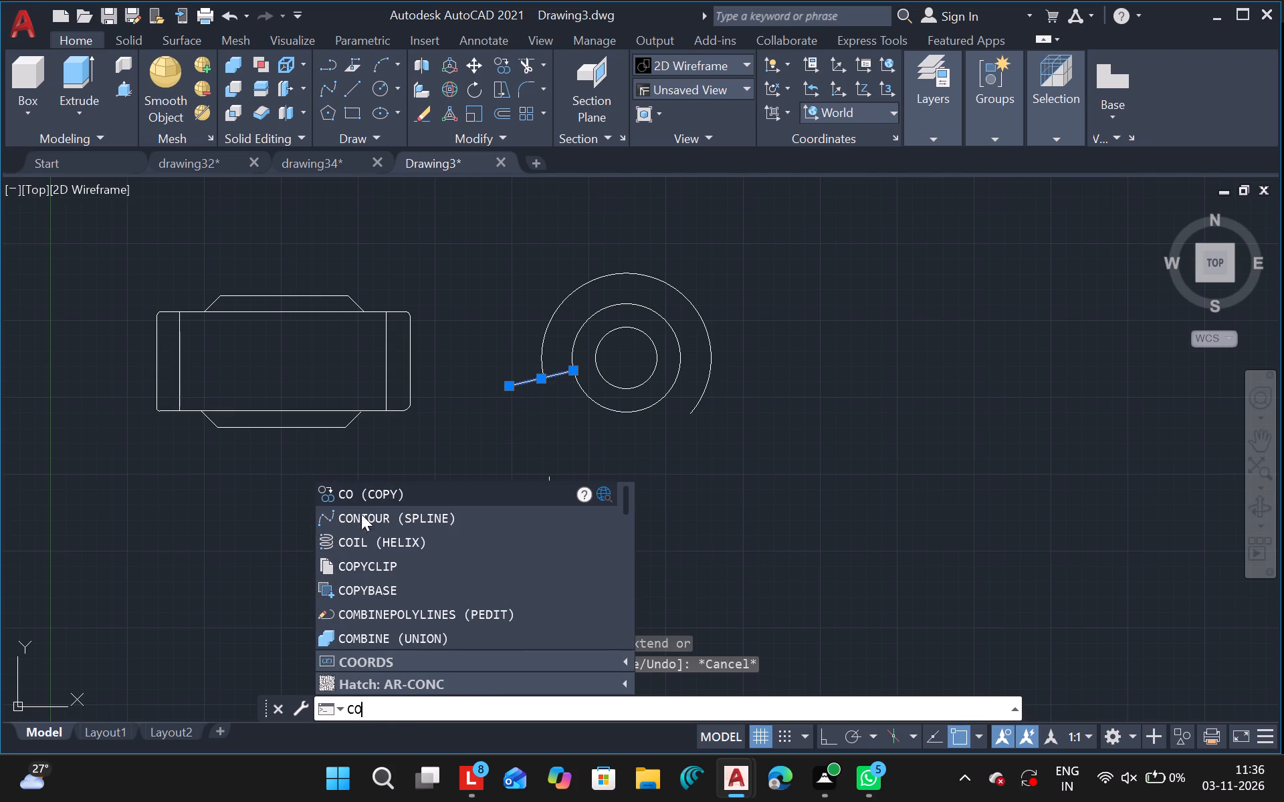
click(391, 488)
drag(658, 493, 781, 496)
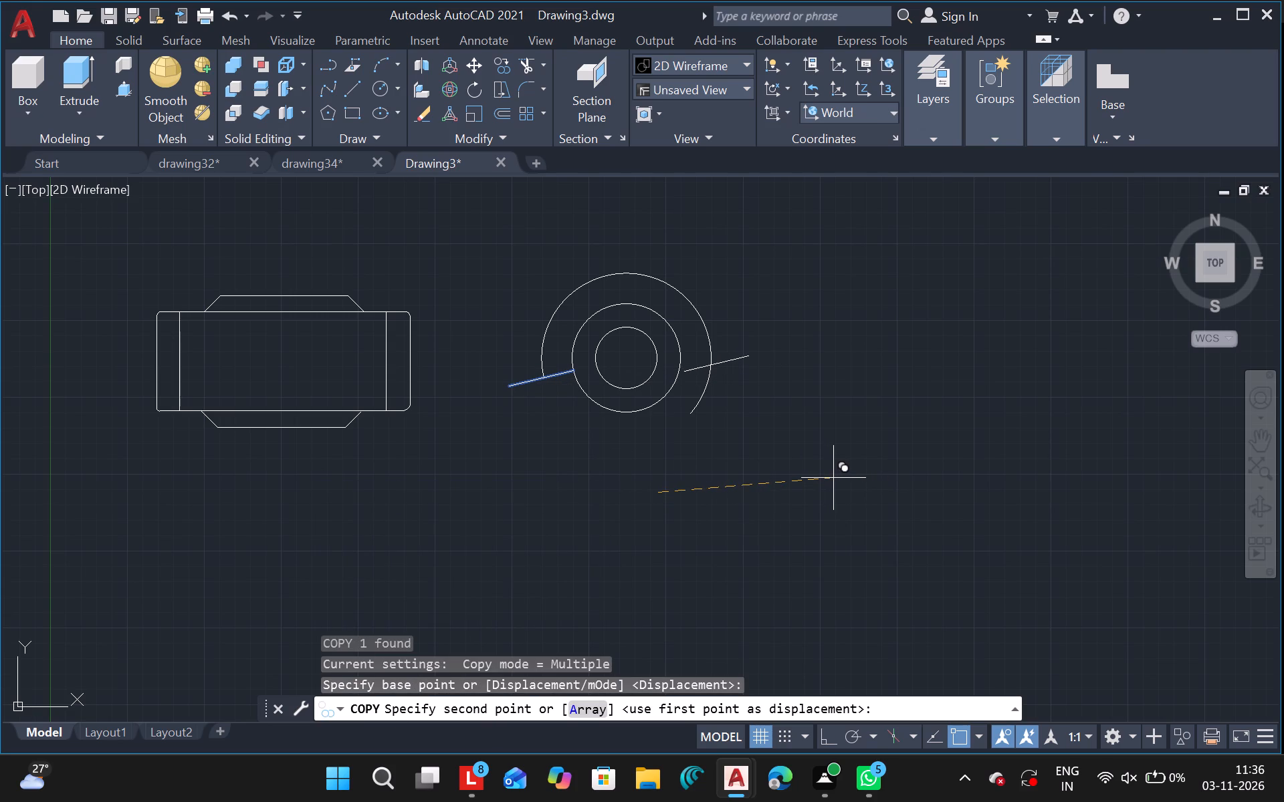
click(827, 479)
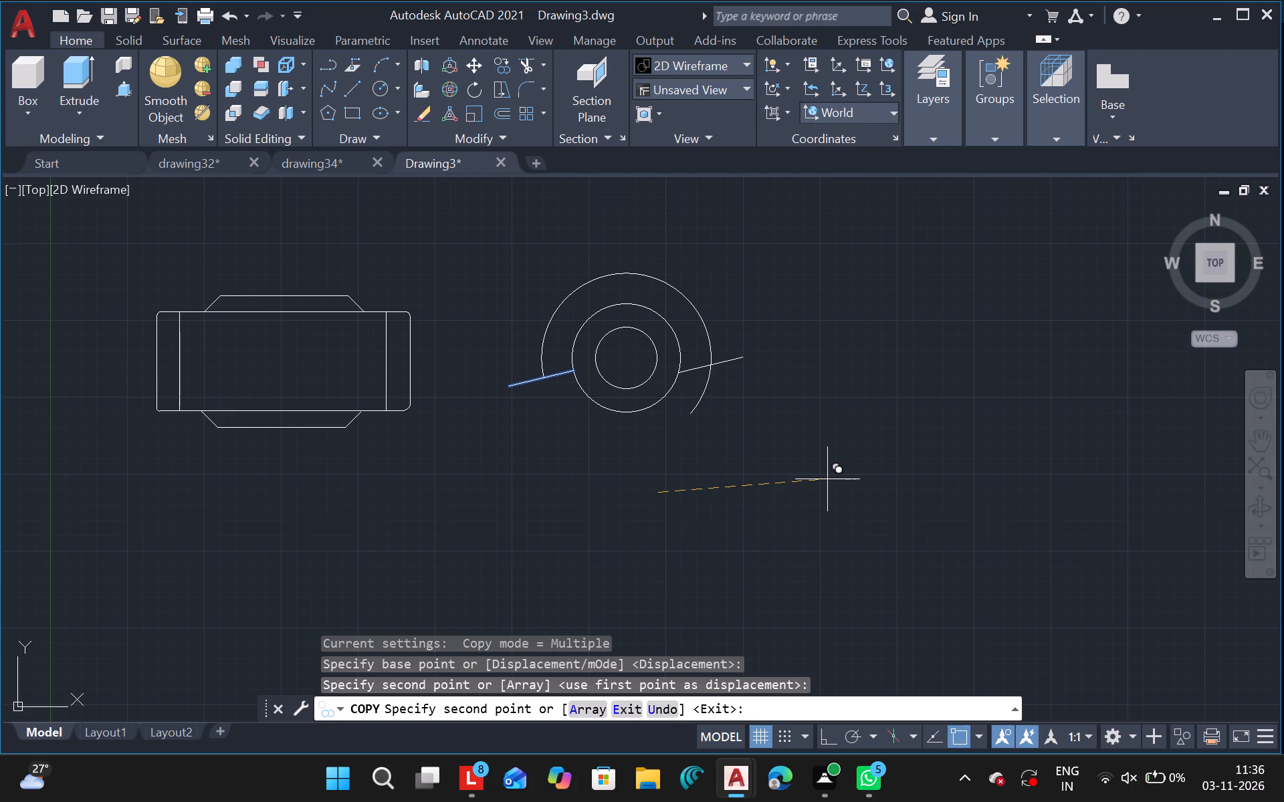
key(Escape)
Trim the outer arc's right end below the copied sloped line and remove both sloped lines.
text(tr)
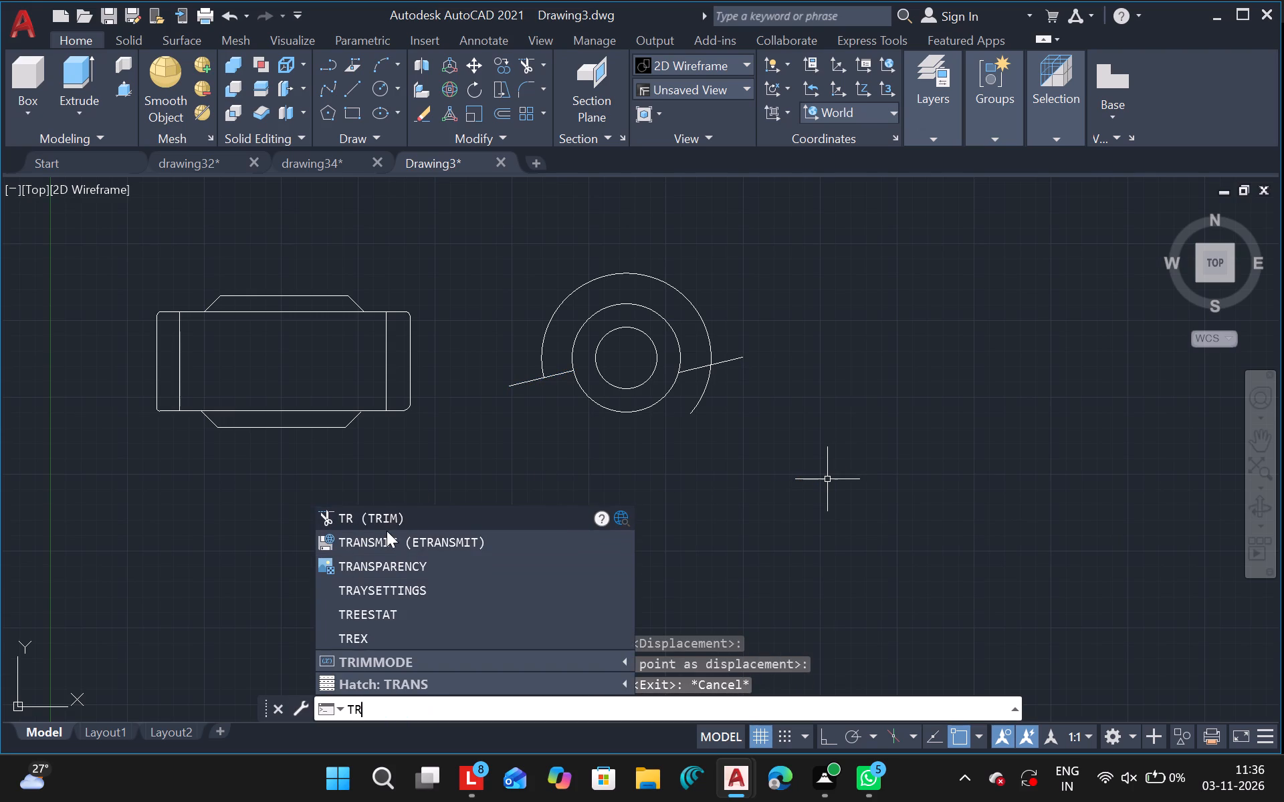
click(381, 519)
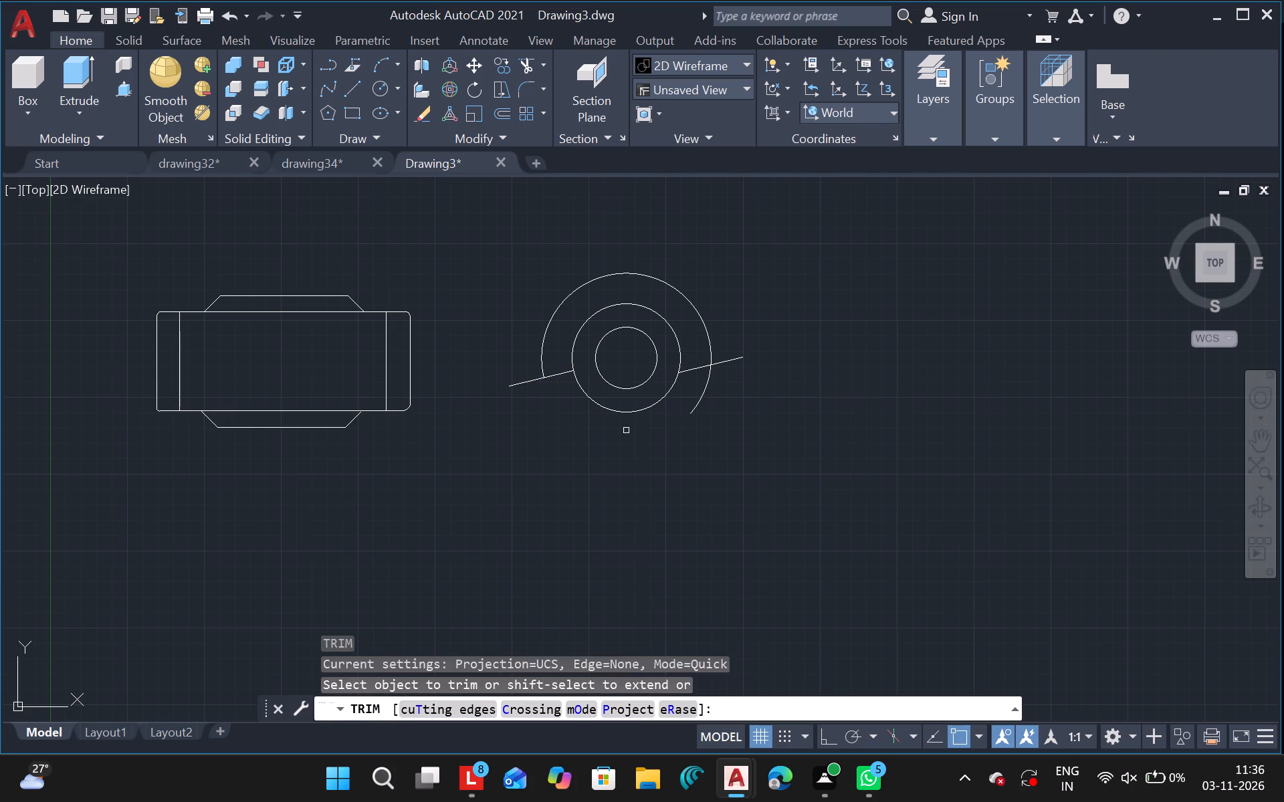
click(706, 385)
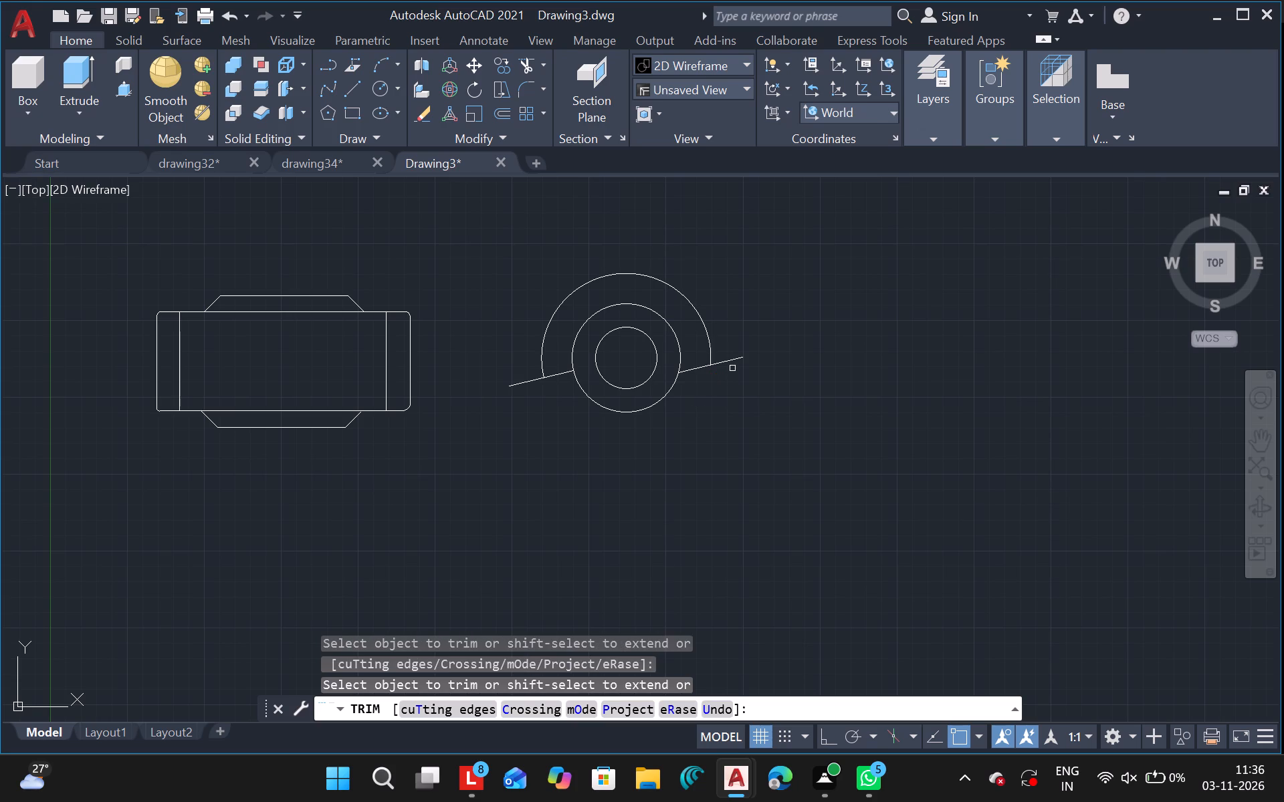
drag(732, 355, 744, 390)
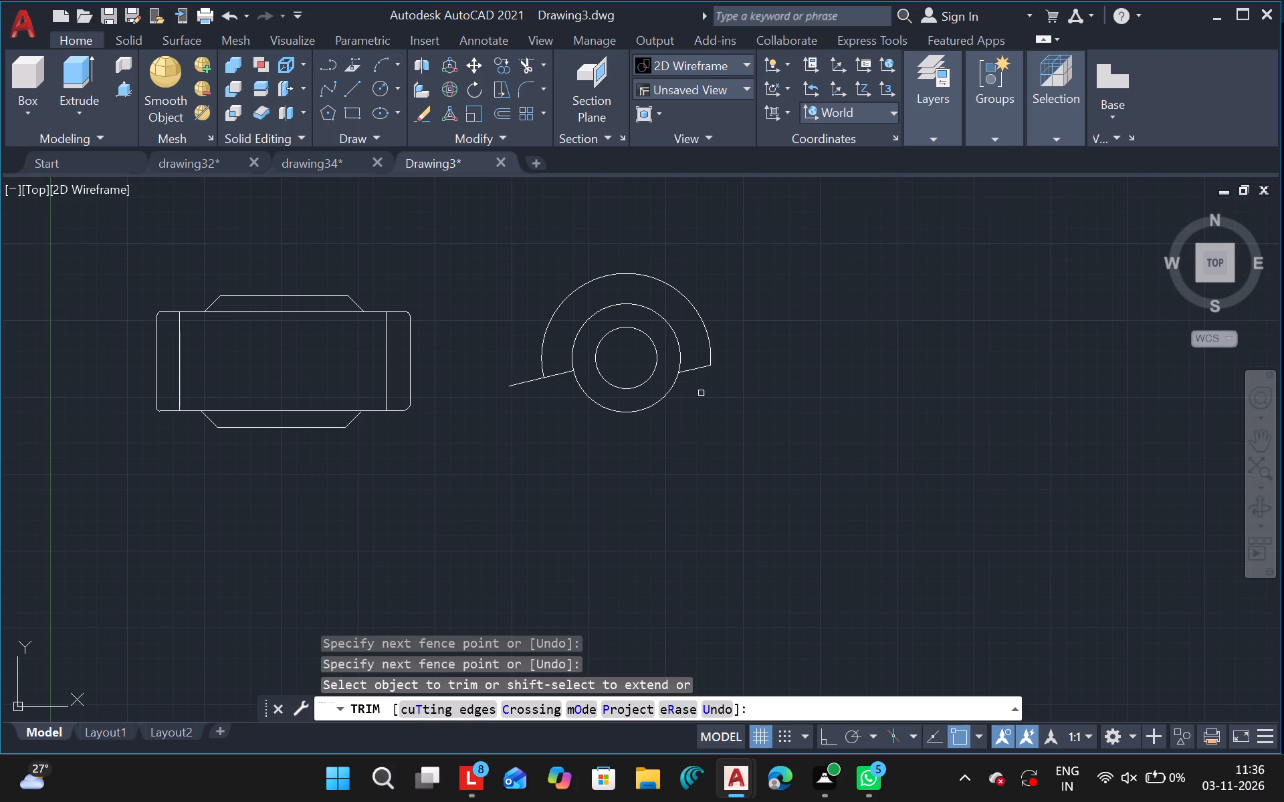
click(698, 372)
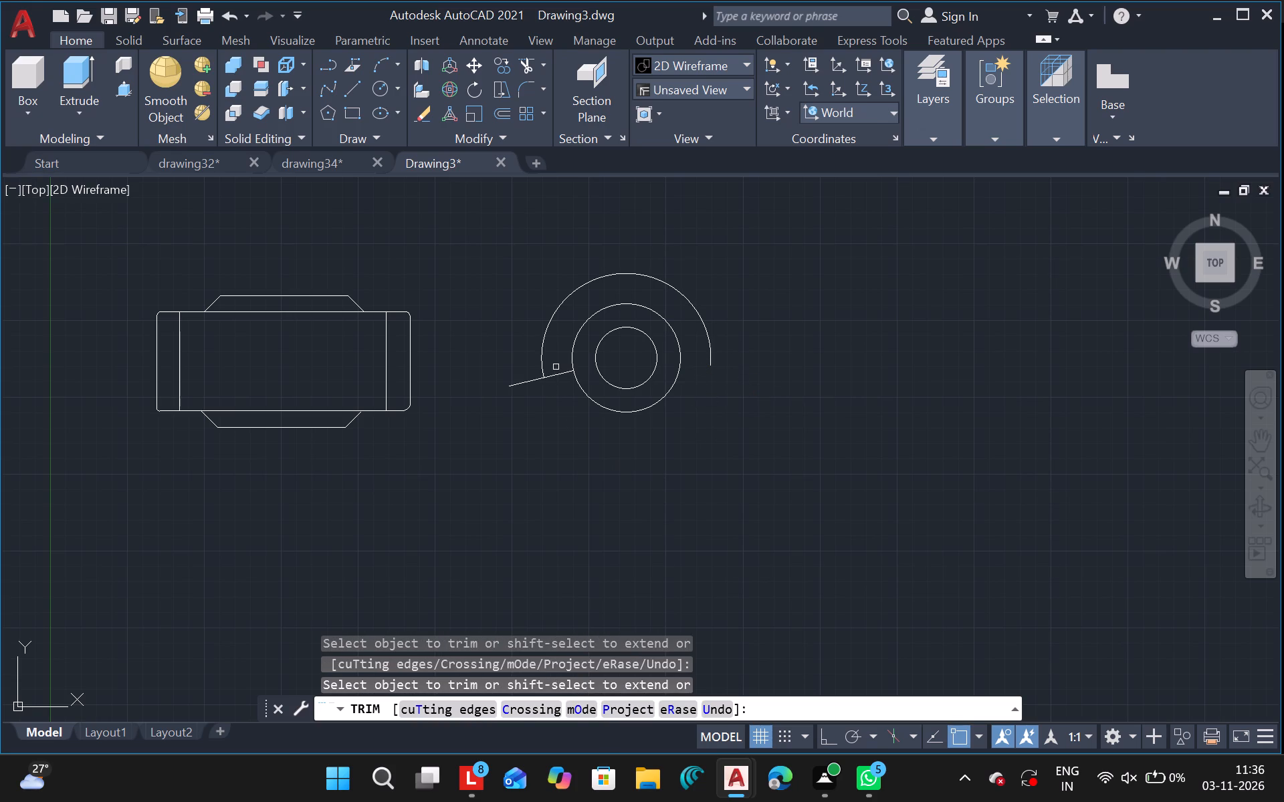
drag(556, 367, 568, 419)
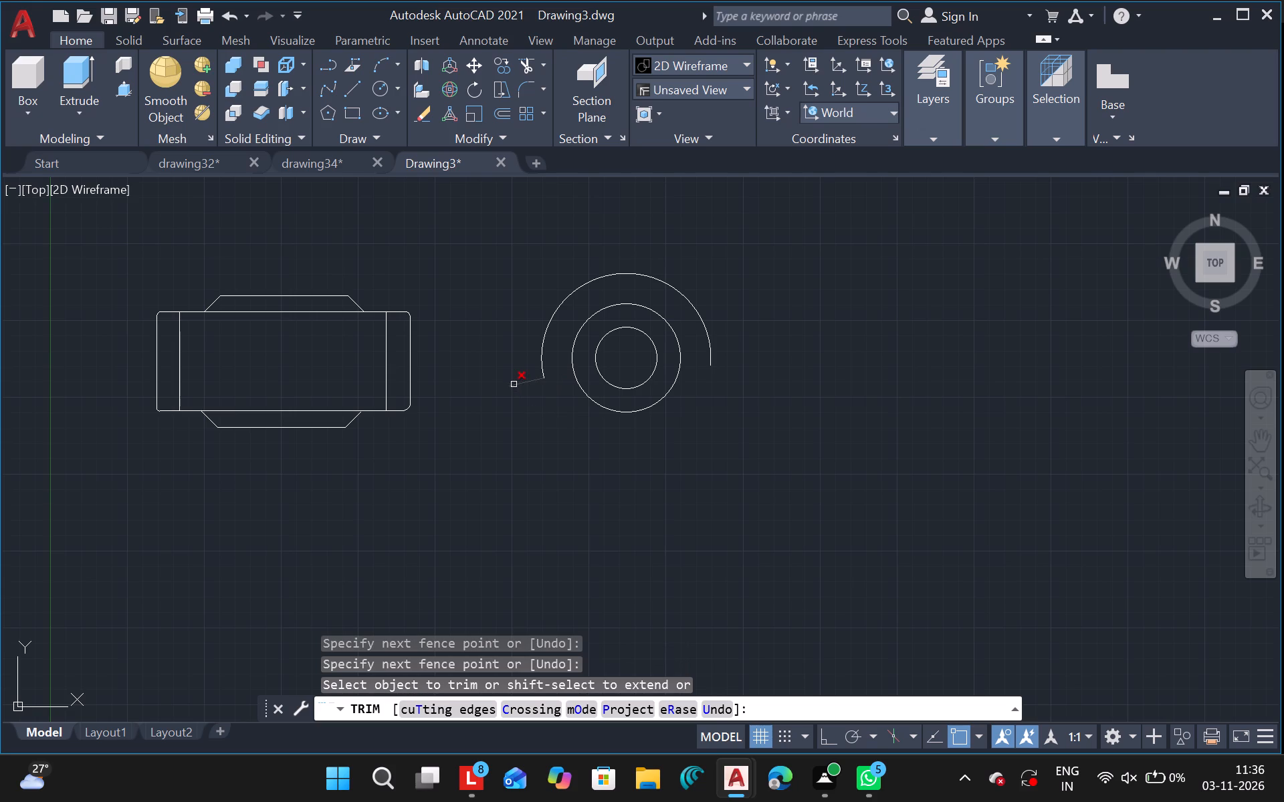
click(514, 384)
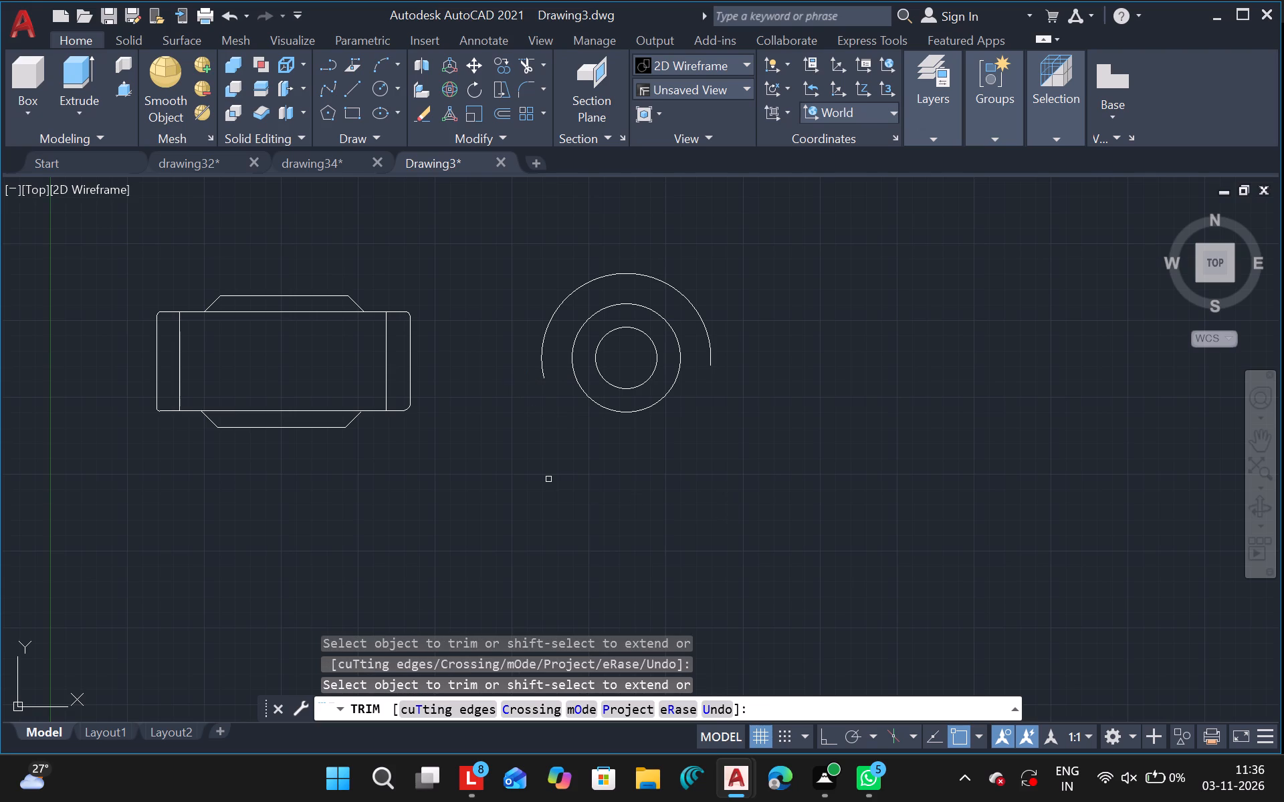
key(Escape)
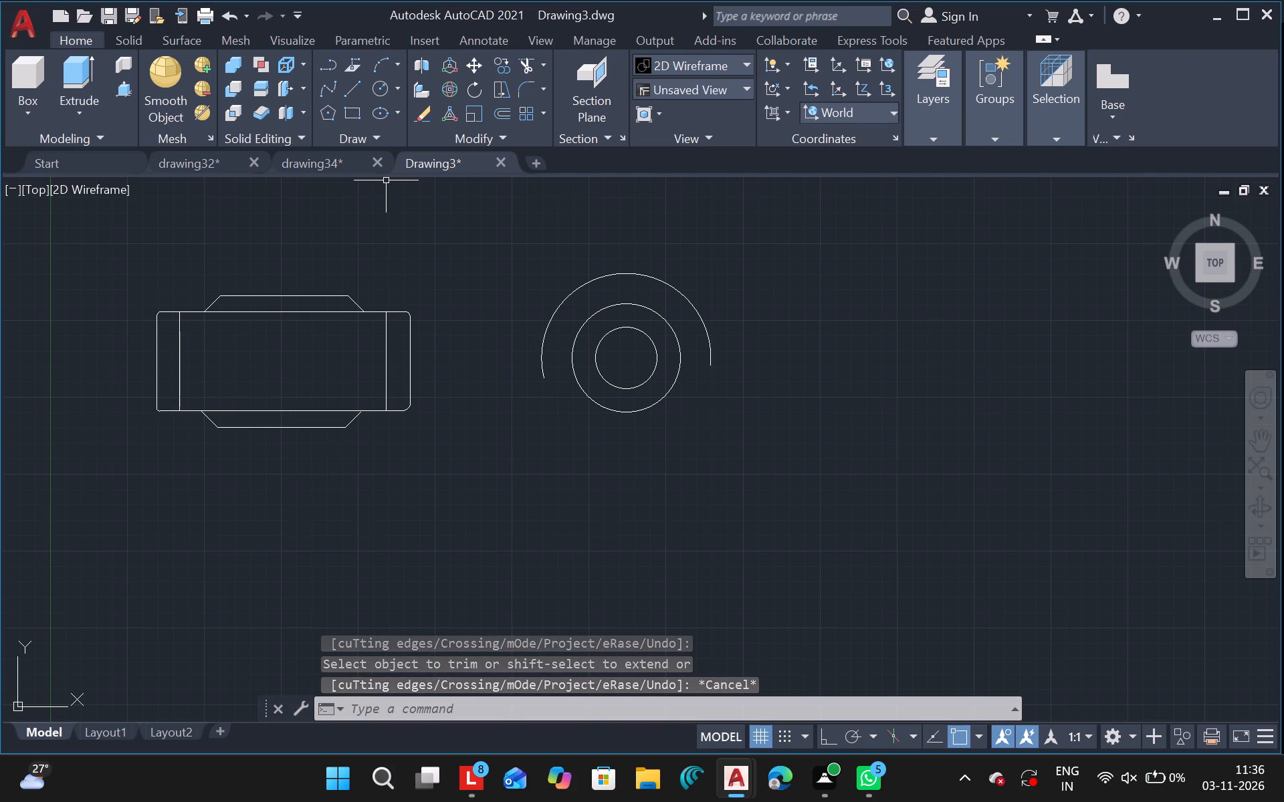
Draw a side line from the outer arc's right end, slanting down and outward to well below the circles.
click(354, 93)
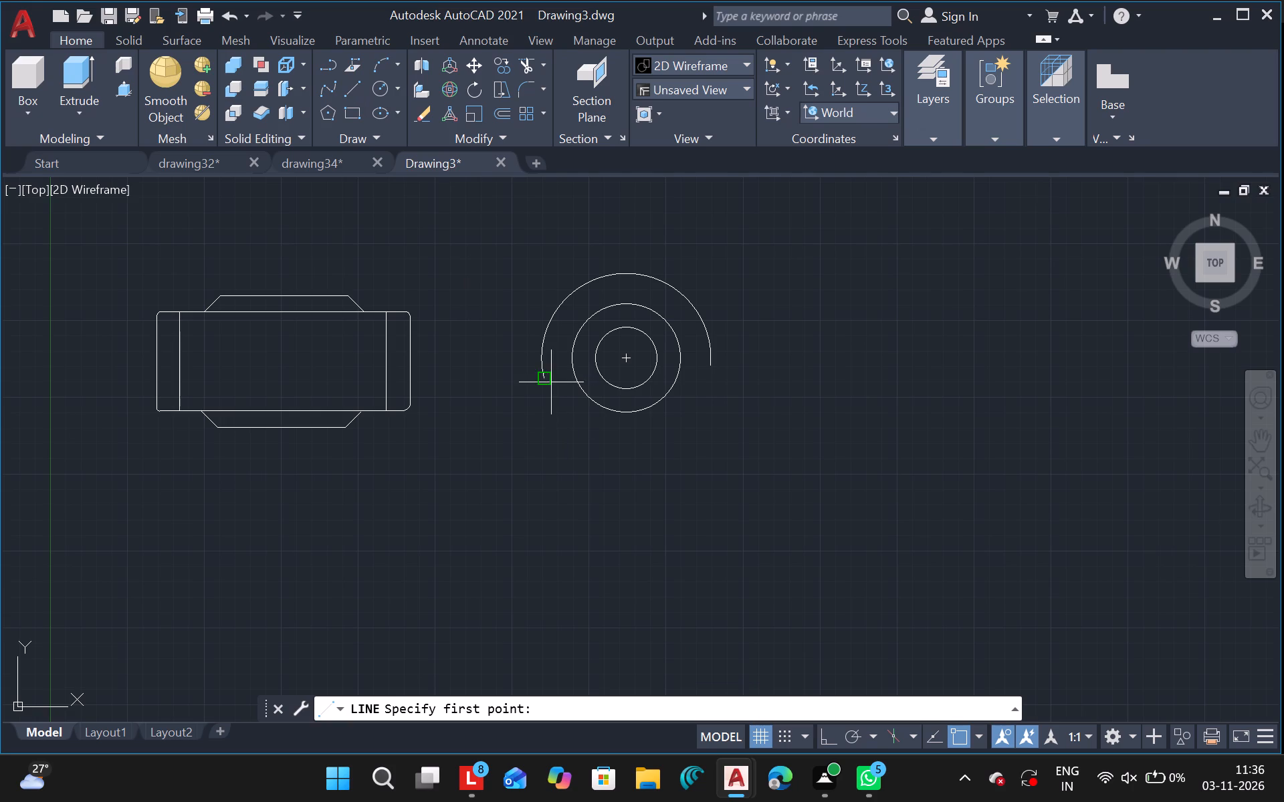
drag(709, 365, 720, 400)
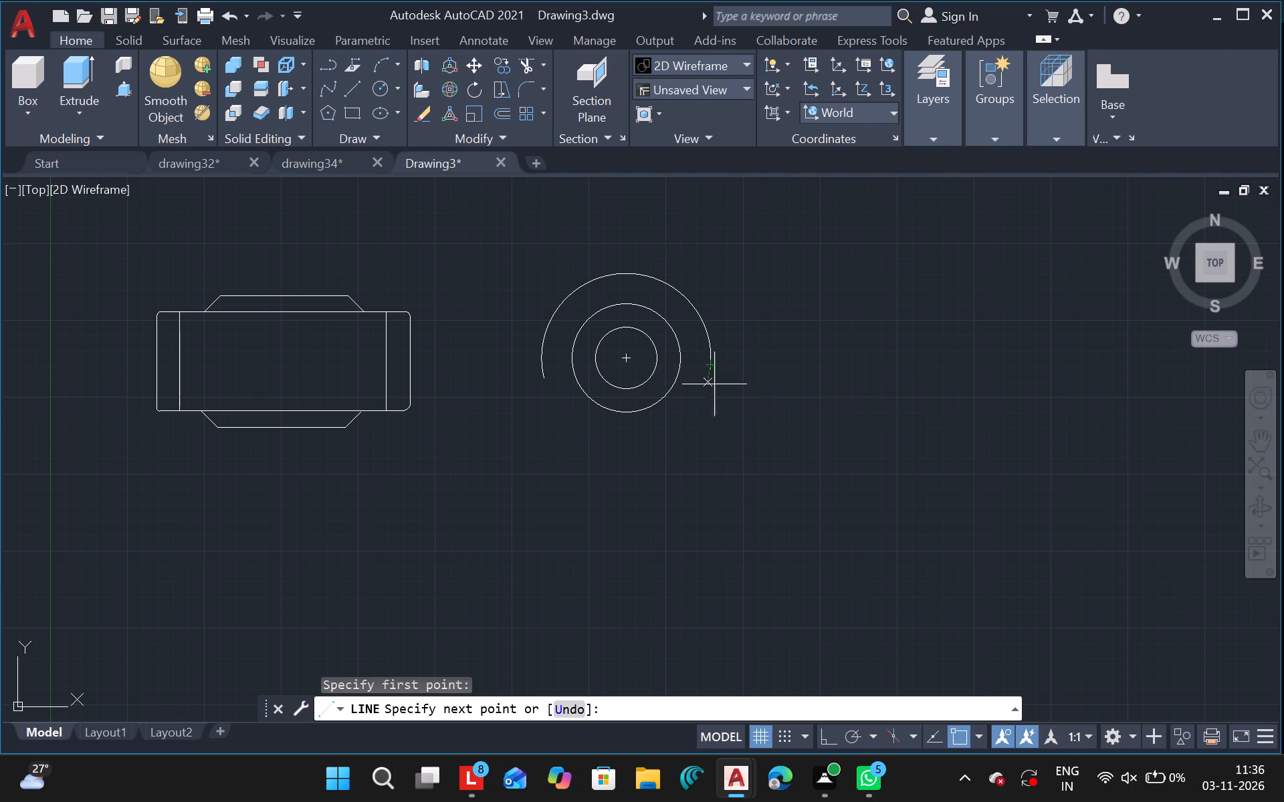
drag(720, 400, 752, 452)
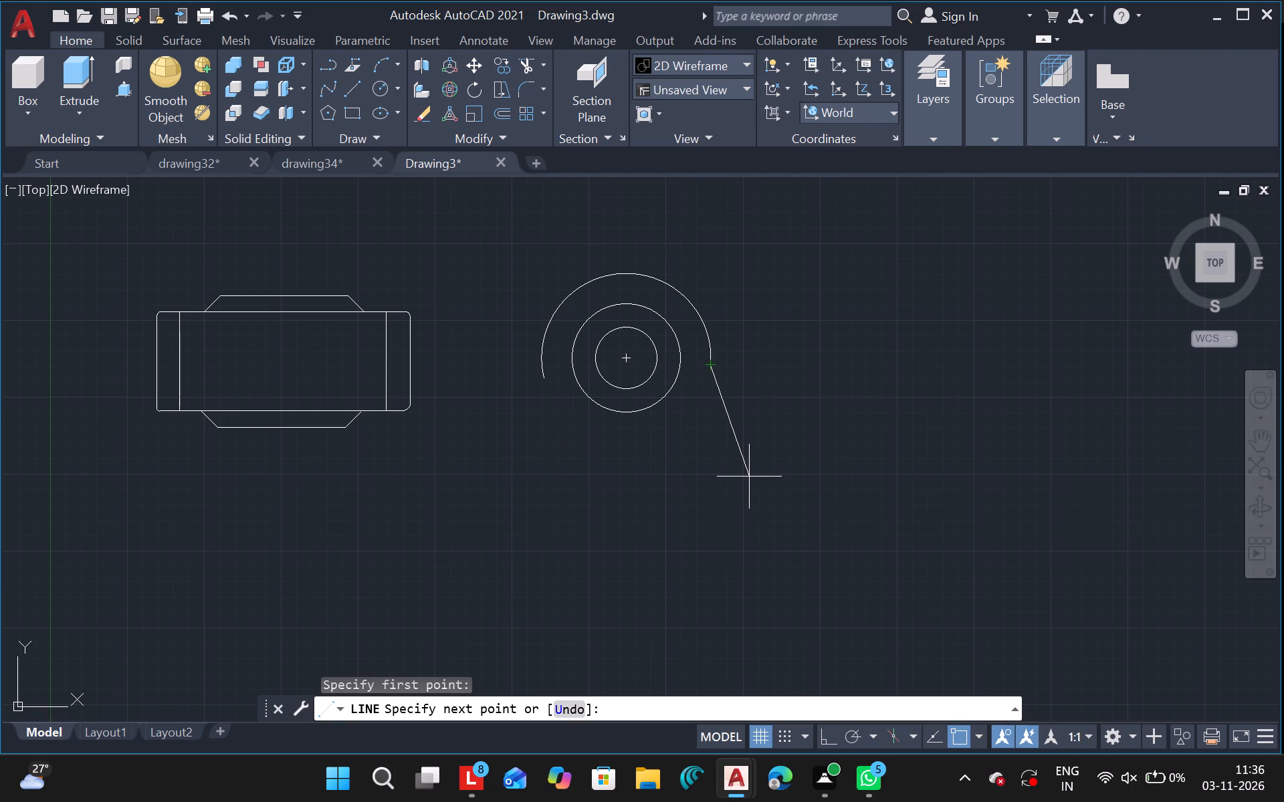
click(749, 477)
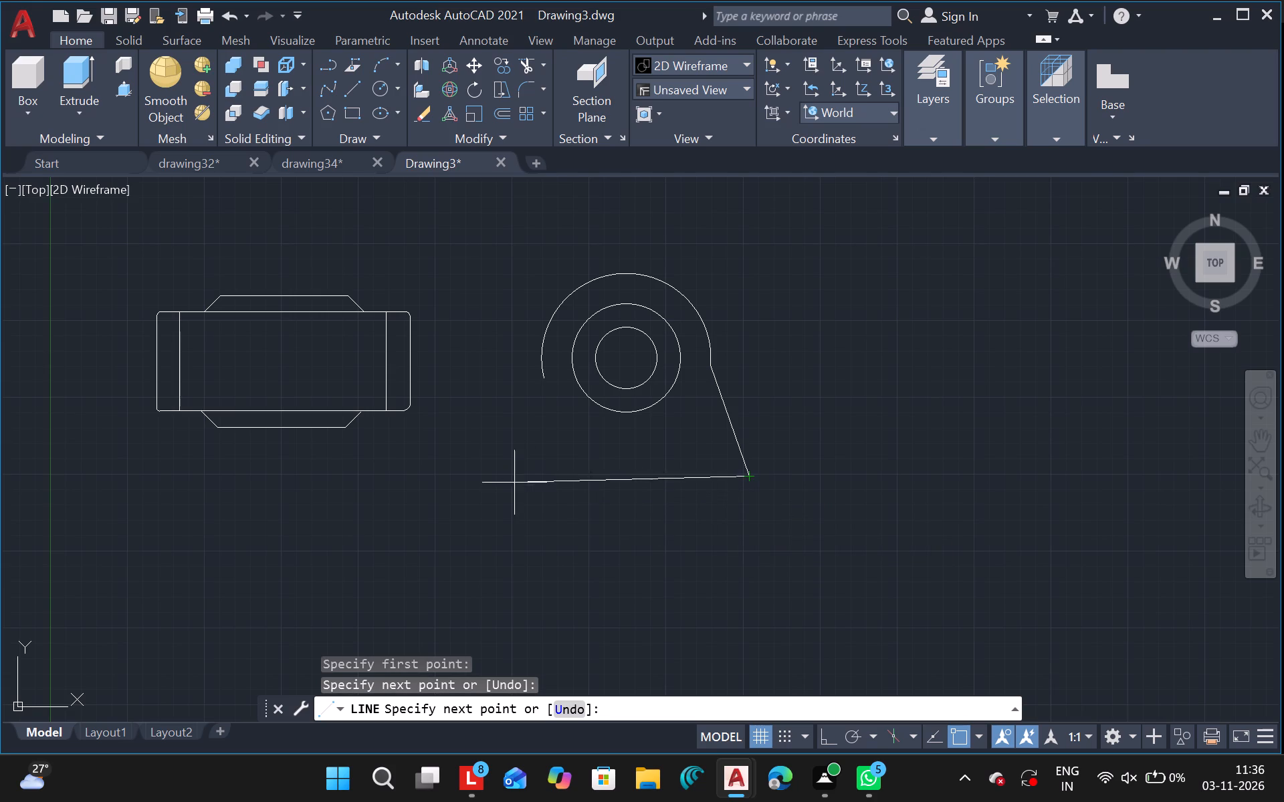
key(Escape)
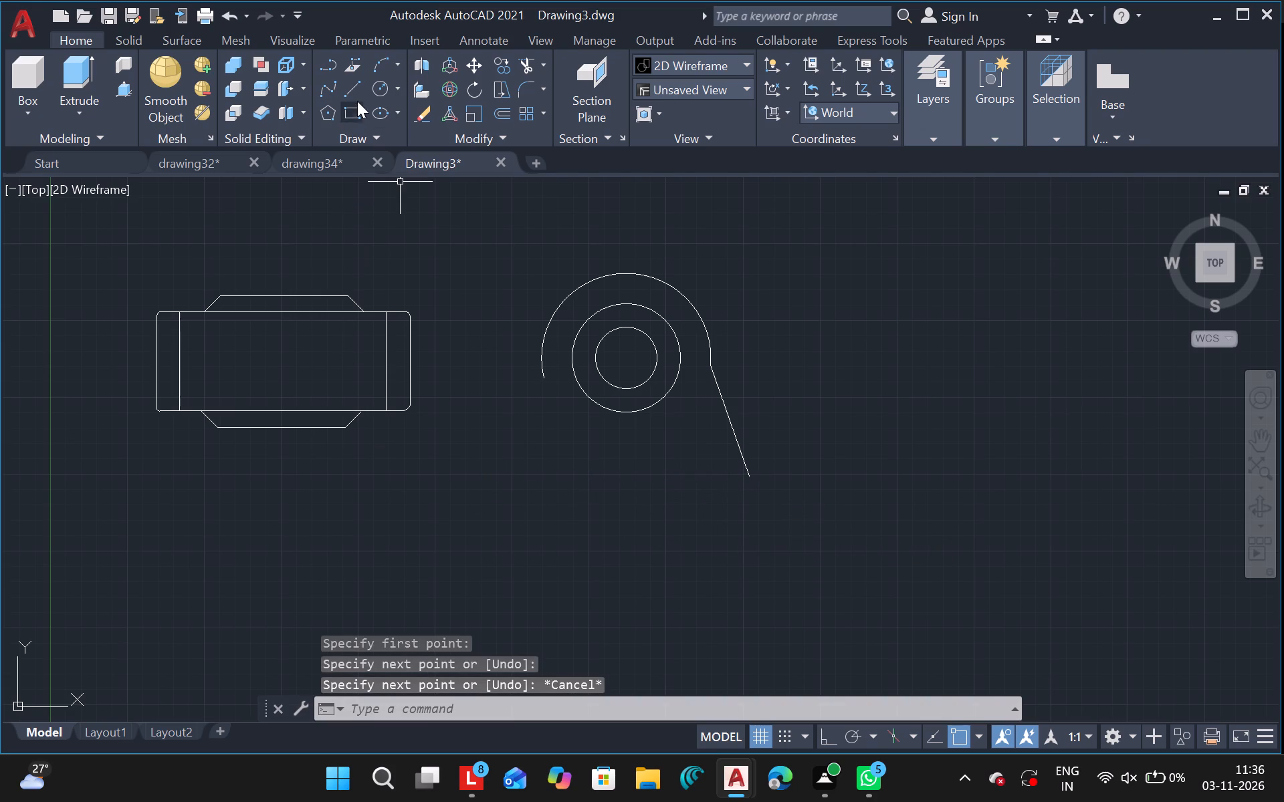
Draw a nearly horizontal line at centre height from just outside the outer arc's left side into the innermost circle.
scroll(361, 110, down, 1)
click(346, 88)
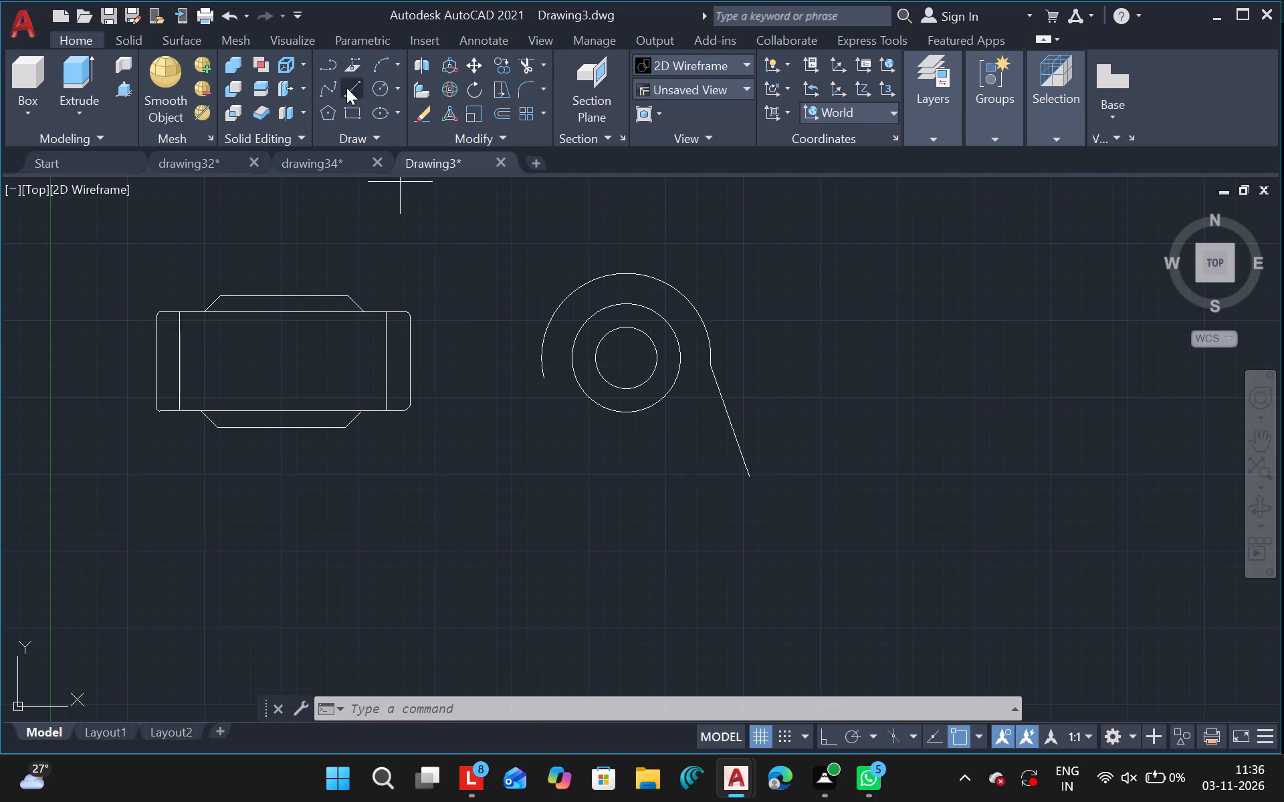
drag(520, 359, 603, 359)
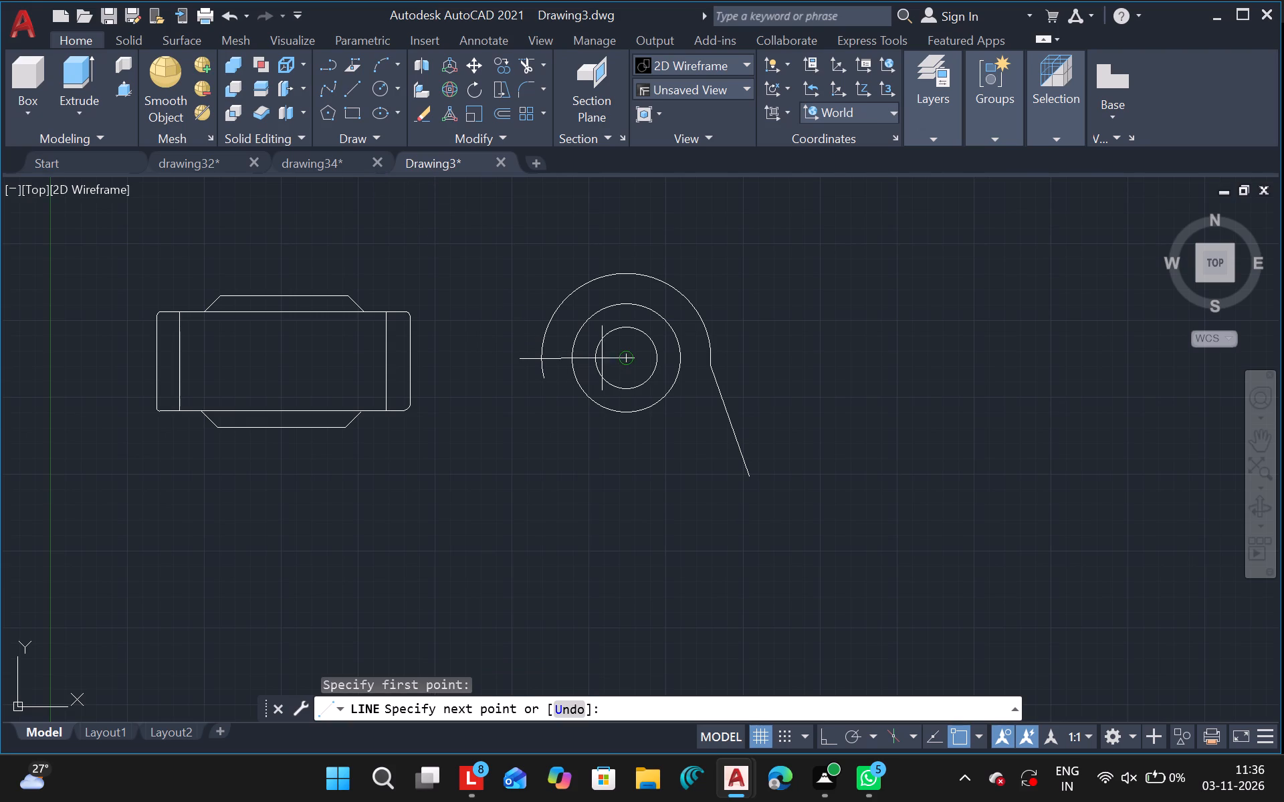
drag(603, 359, 607, 365)
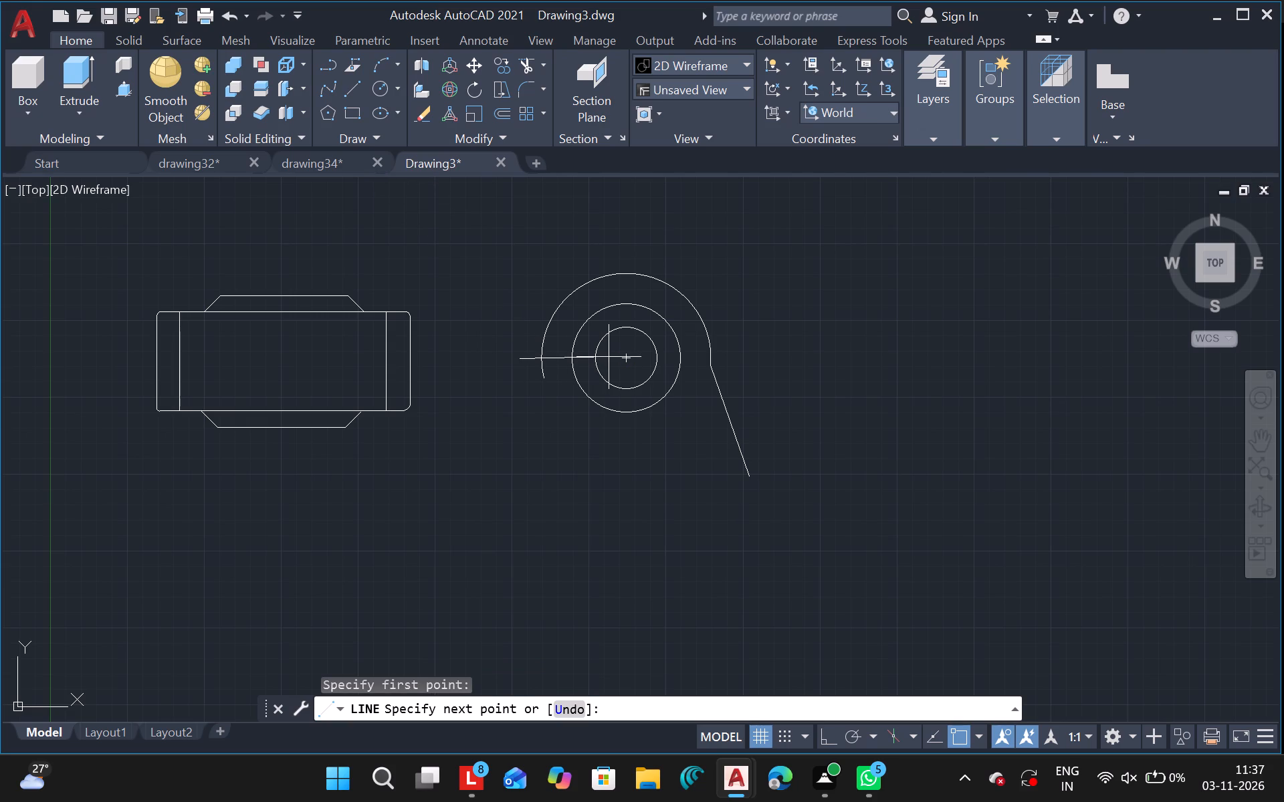
click(609, 358)
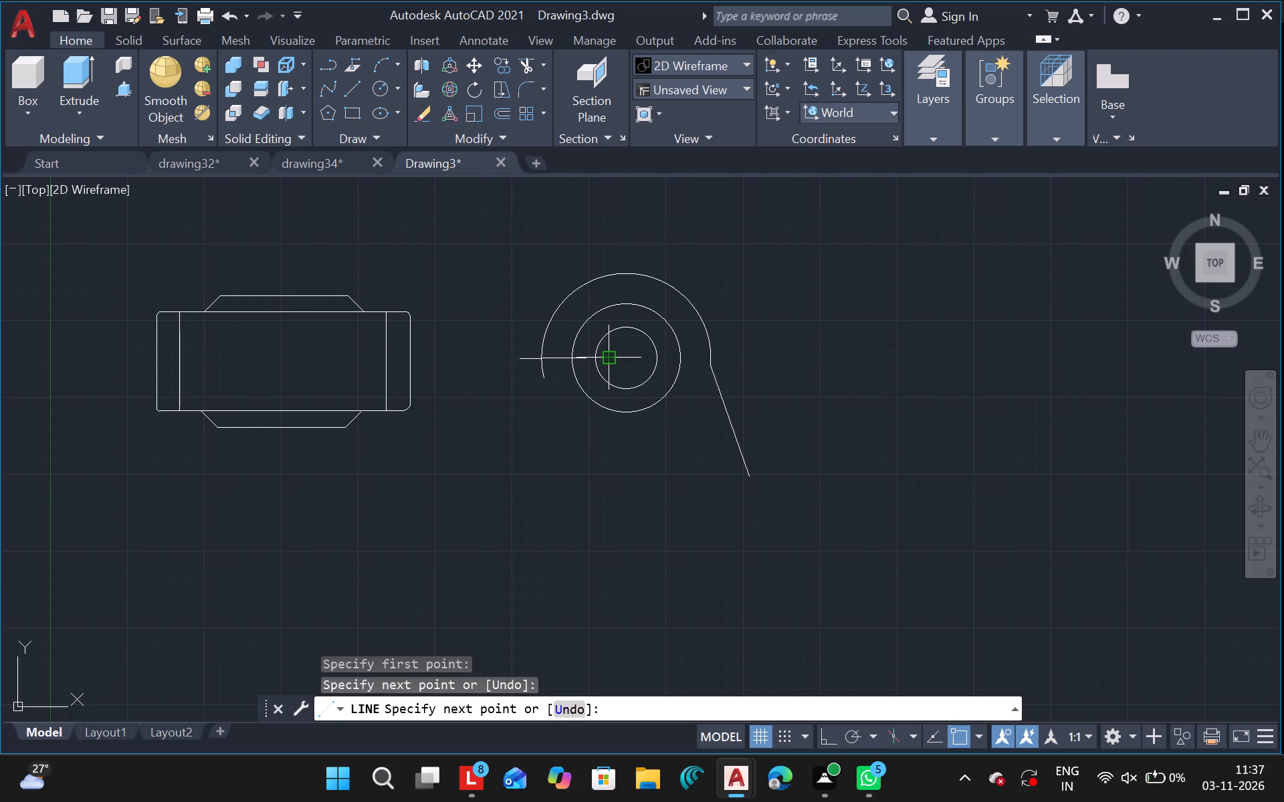
key(Escape)
Trim the outer arc's left end below the horizontal line and remove all pieces of that line.
text(tr)
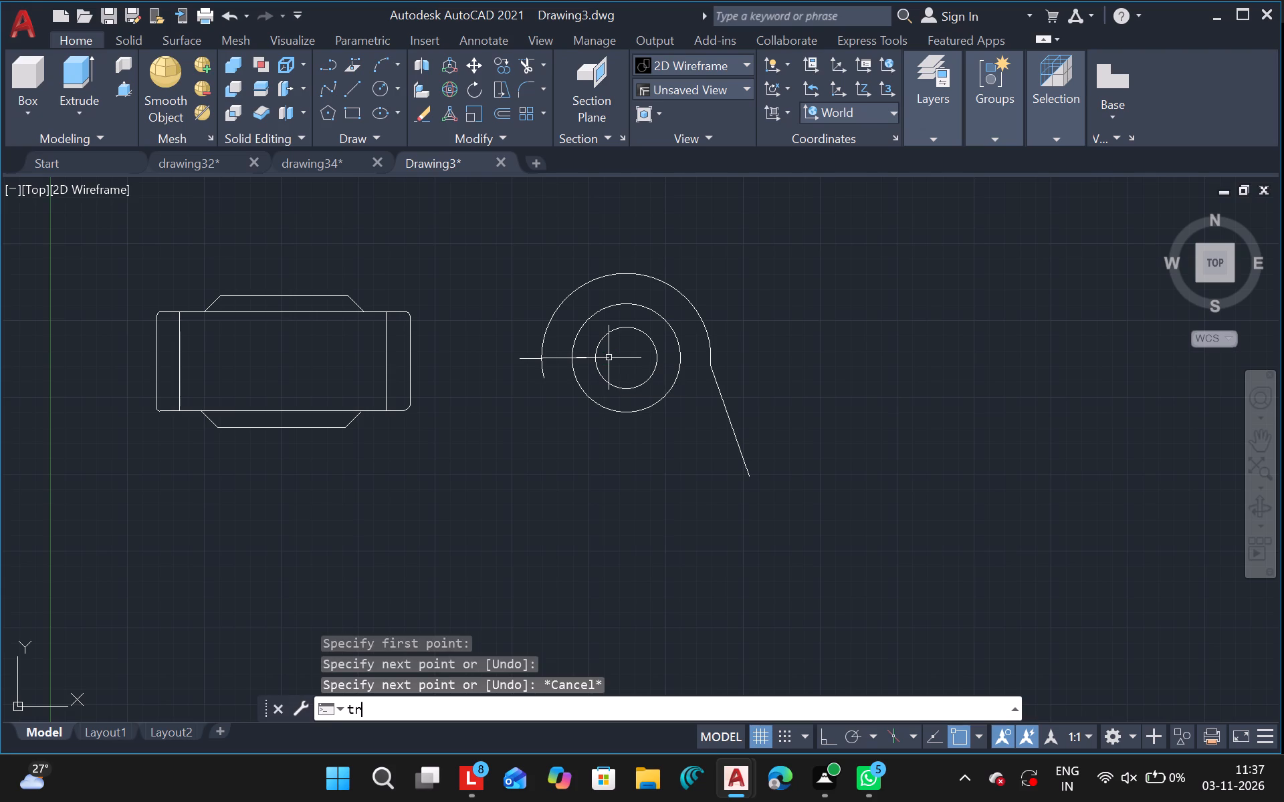
click(395, 517)
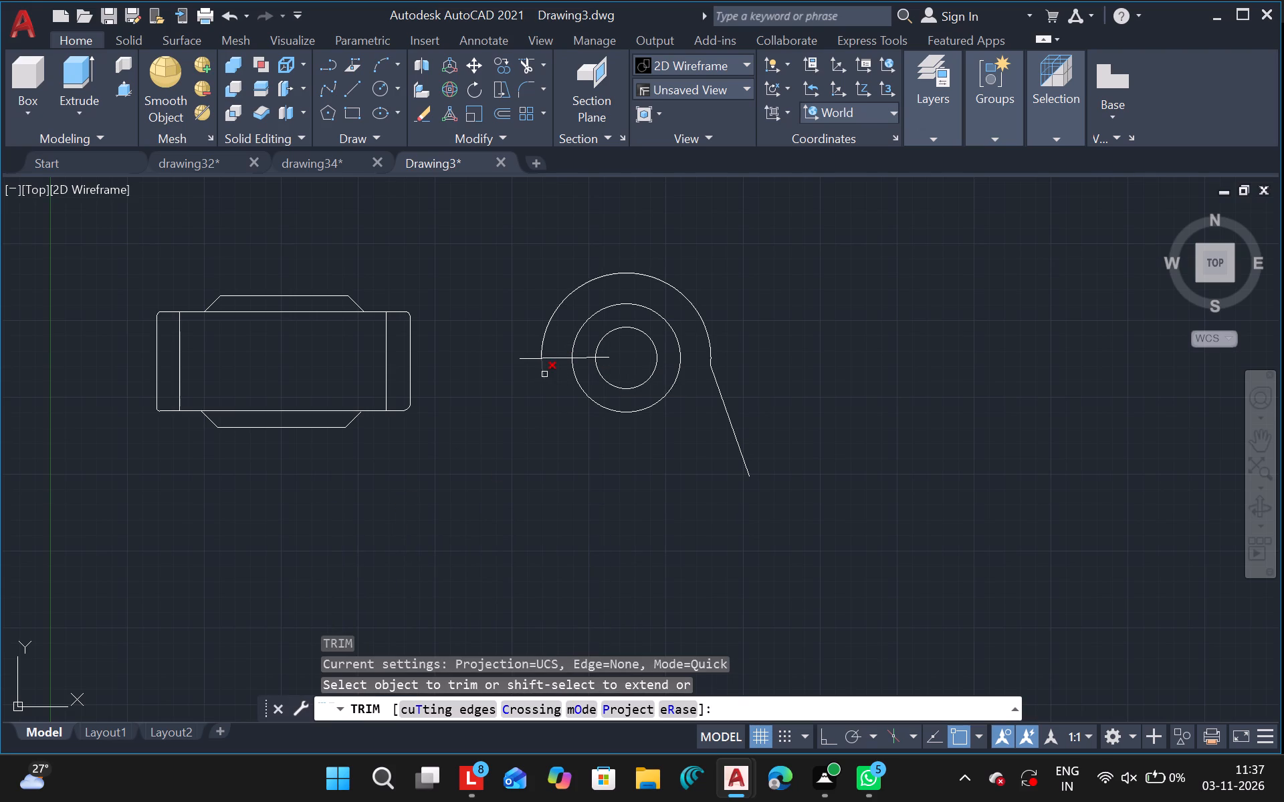
click(544, 374)
drag(550, 353, 562, 398)
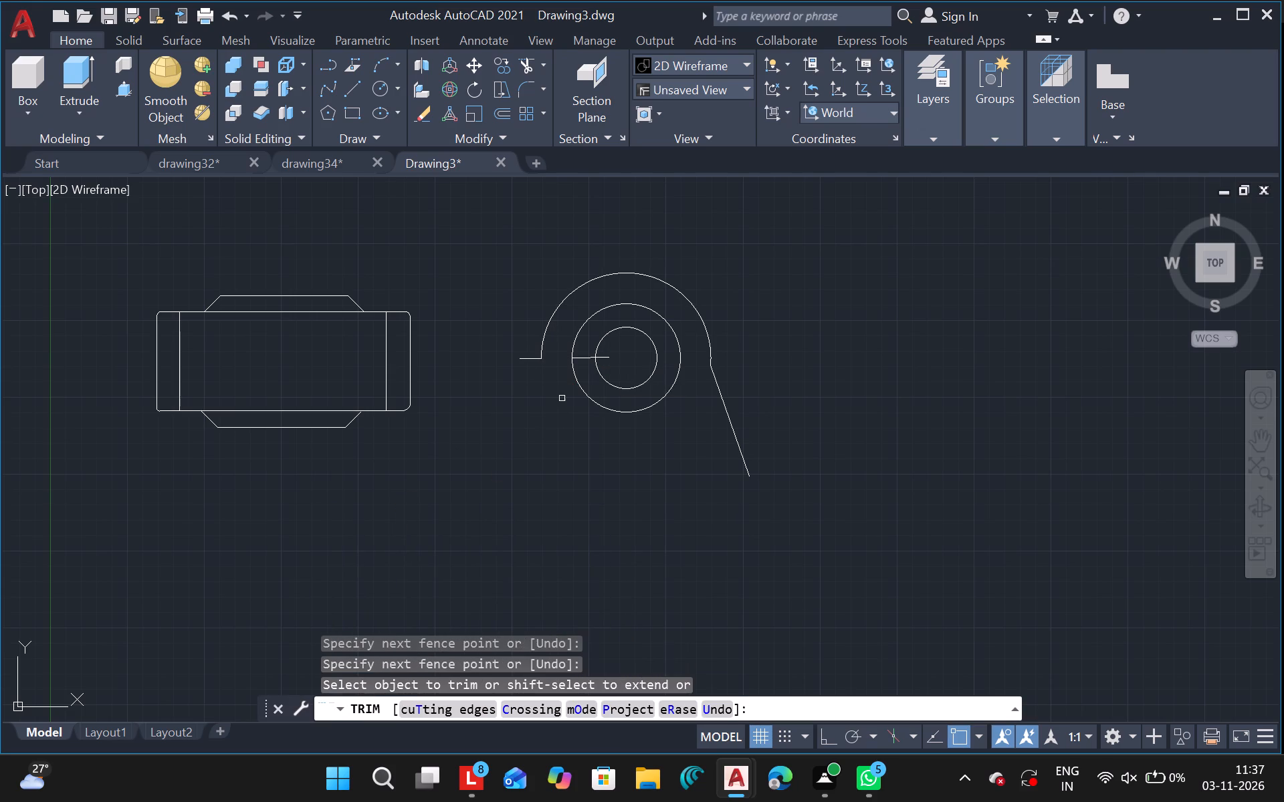
drag(585, 345, 597, 385)
click(606, 360)
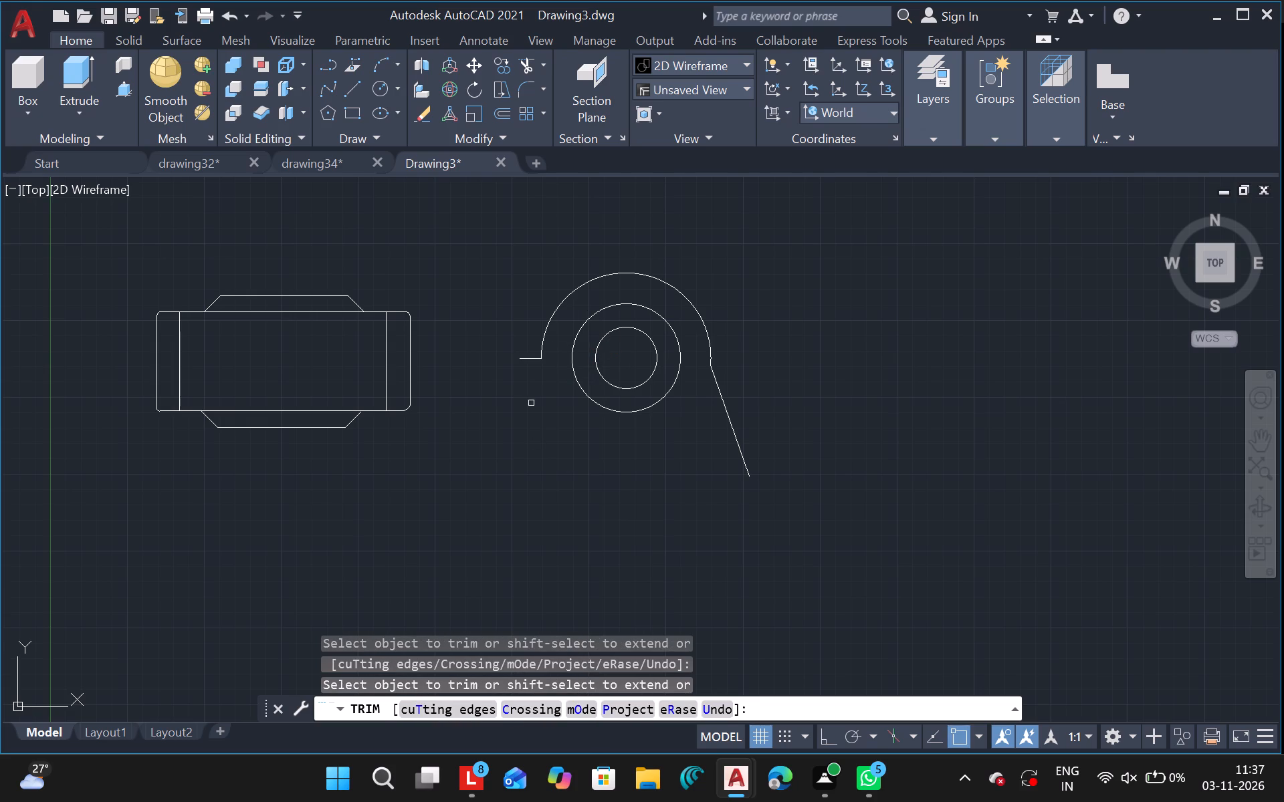
click(526, 360)
key(Escape)
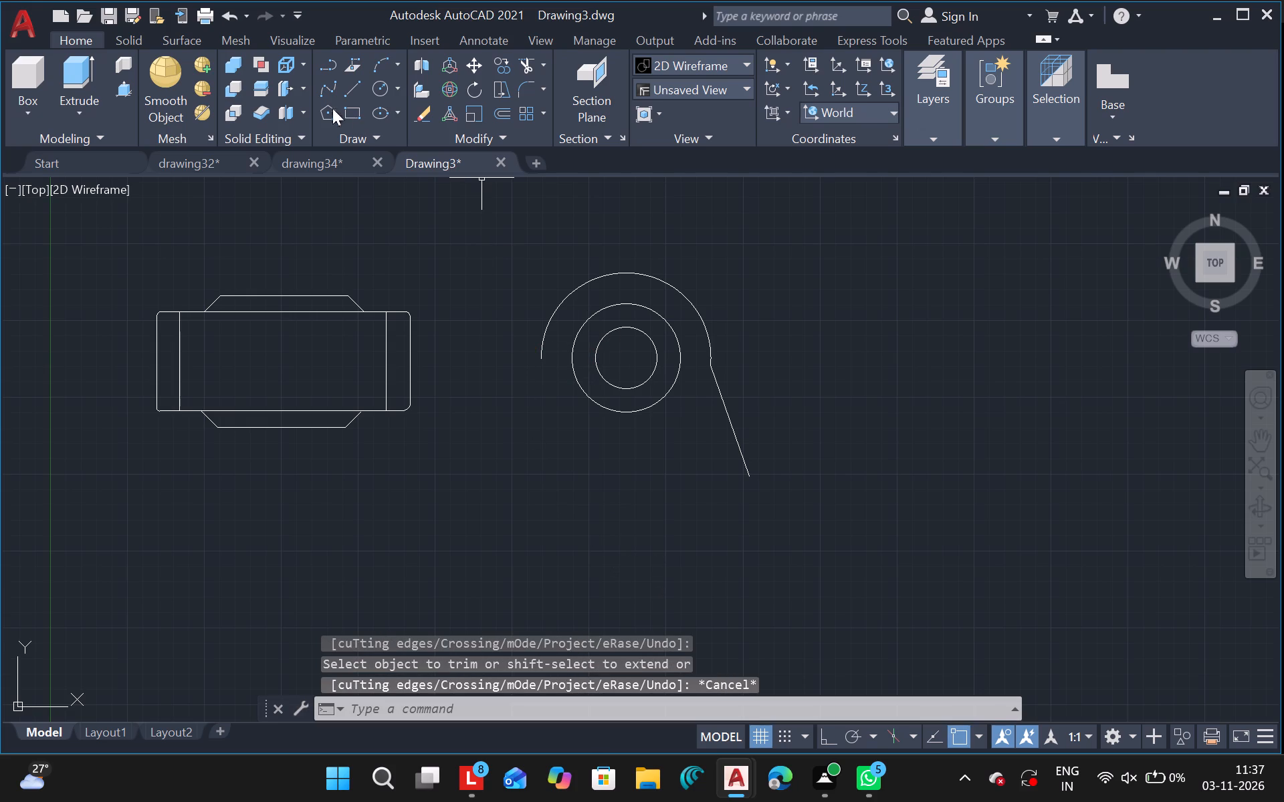
Draw a side line from the outer arc's left end, slanting down and outward to about the right side line's lower level.
click(344, 92)
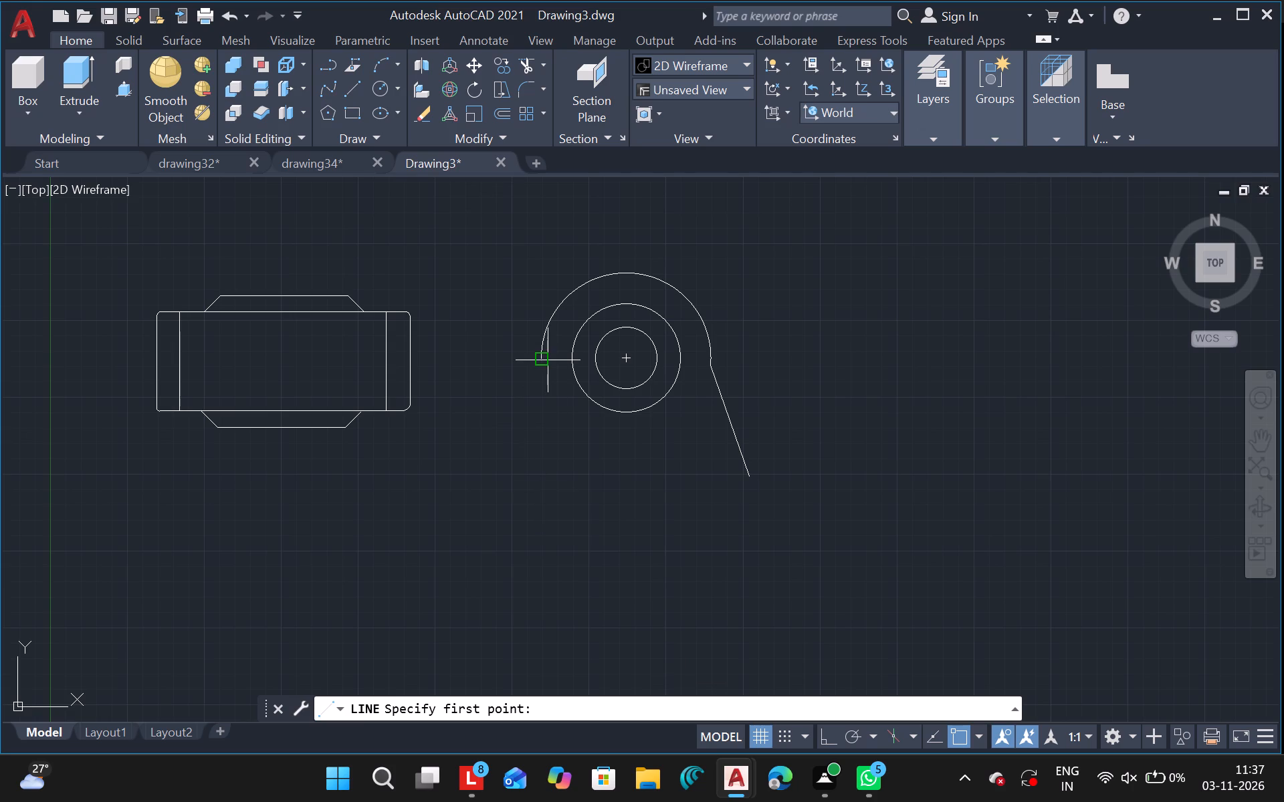
drag(540, 360, 531, 429)
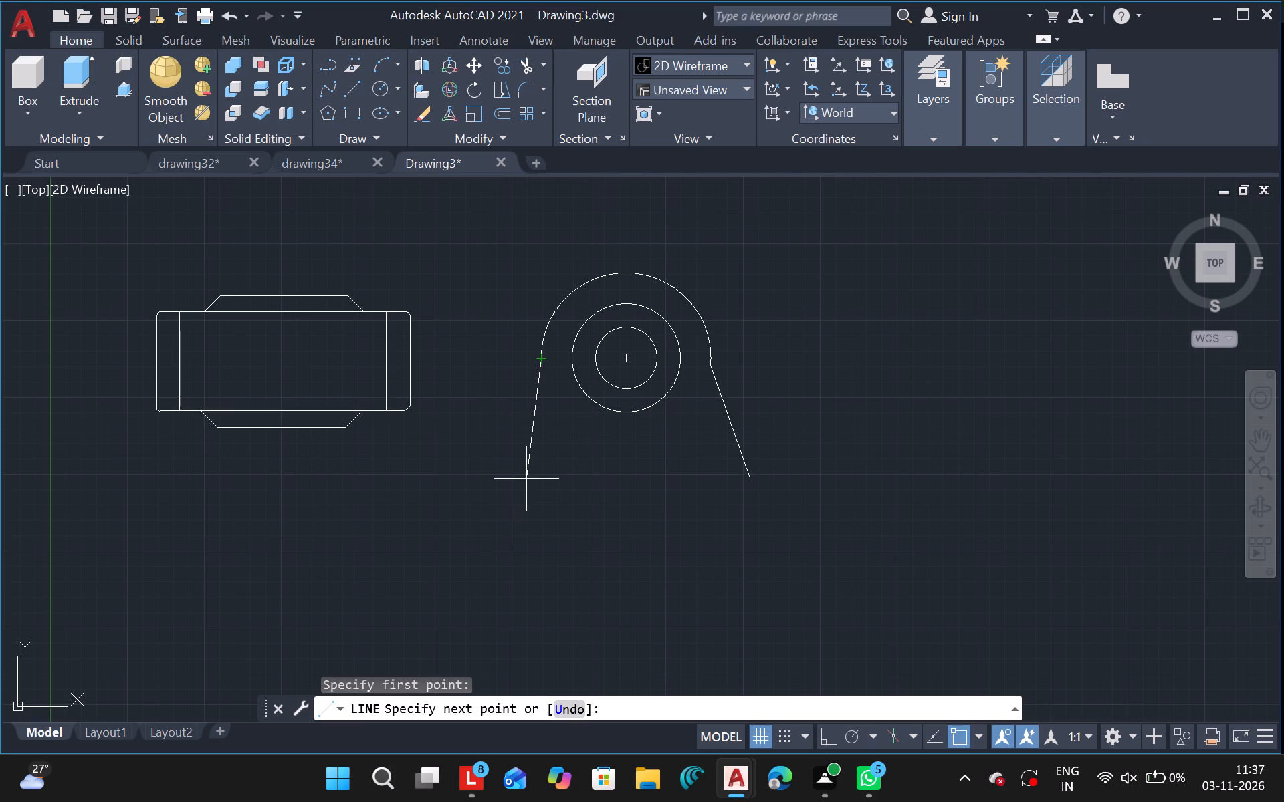
click(487, 479)
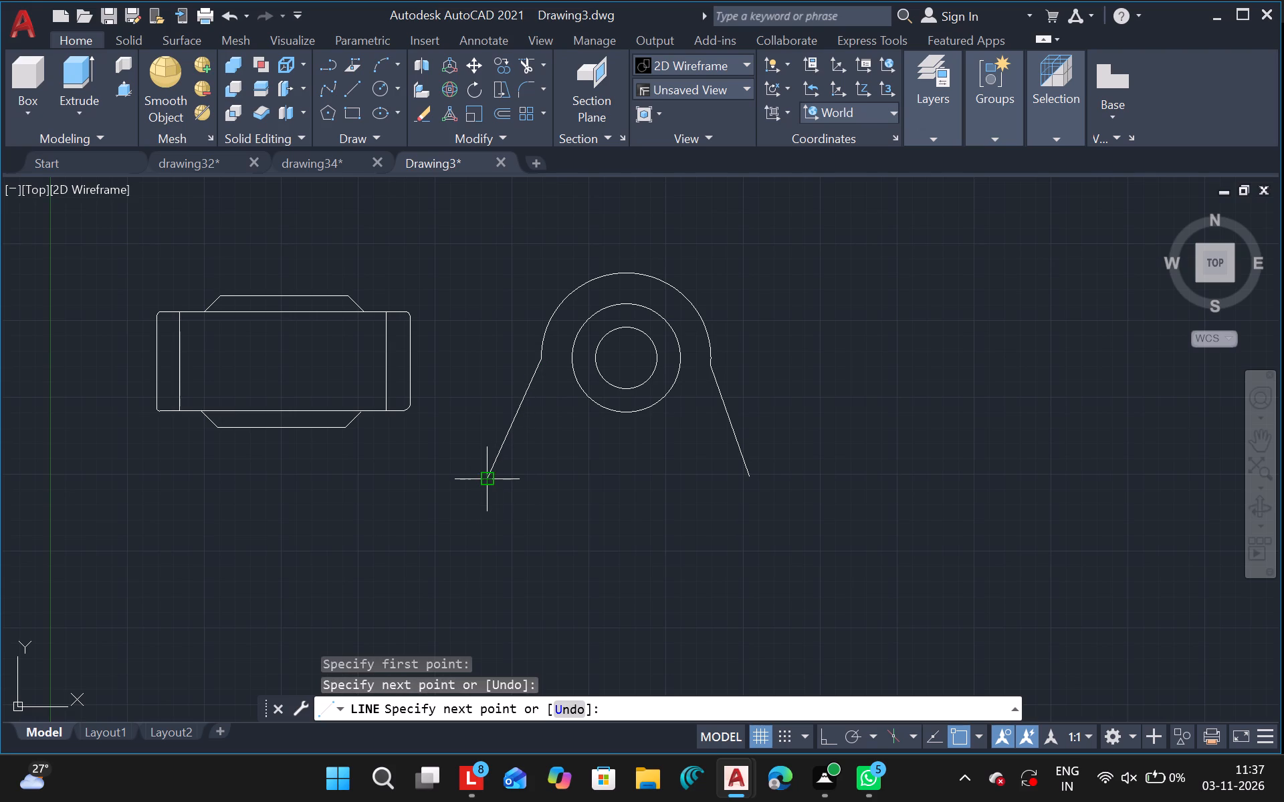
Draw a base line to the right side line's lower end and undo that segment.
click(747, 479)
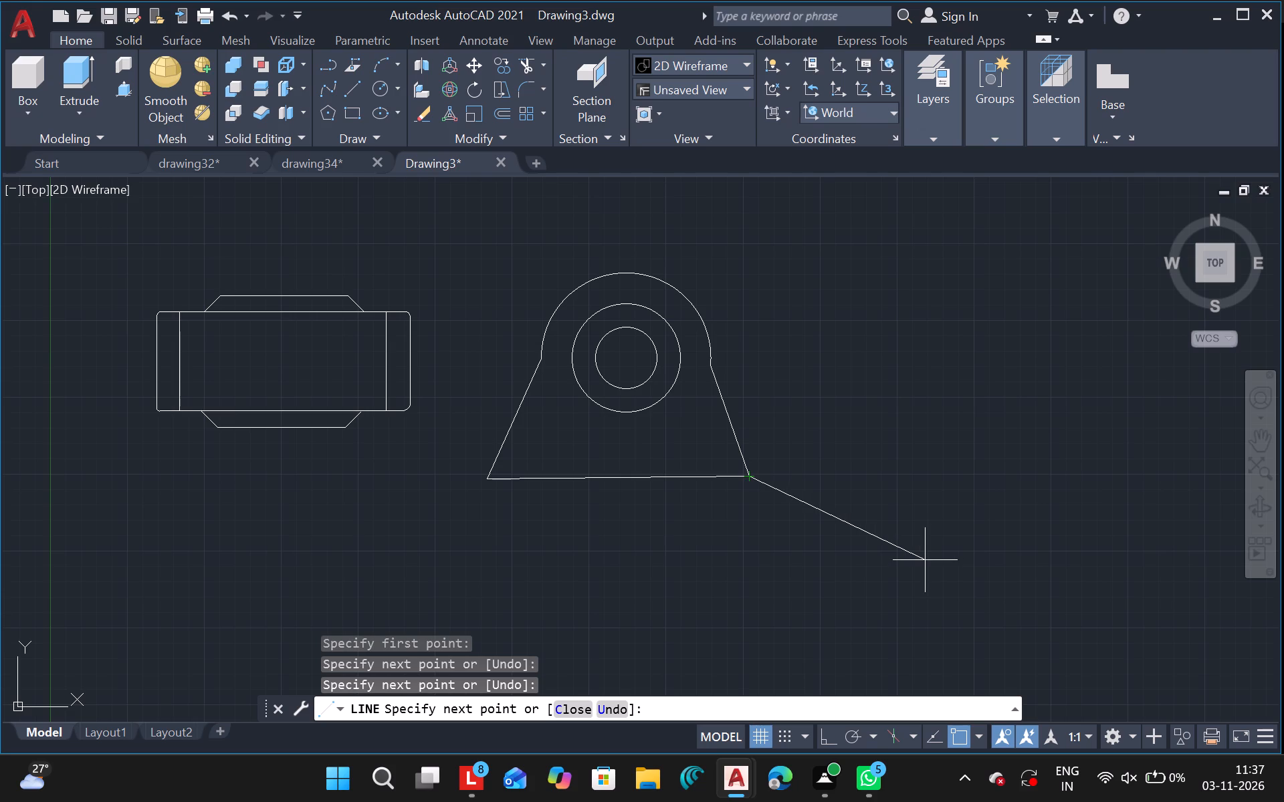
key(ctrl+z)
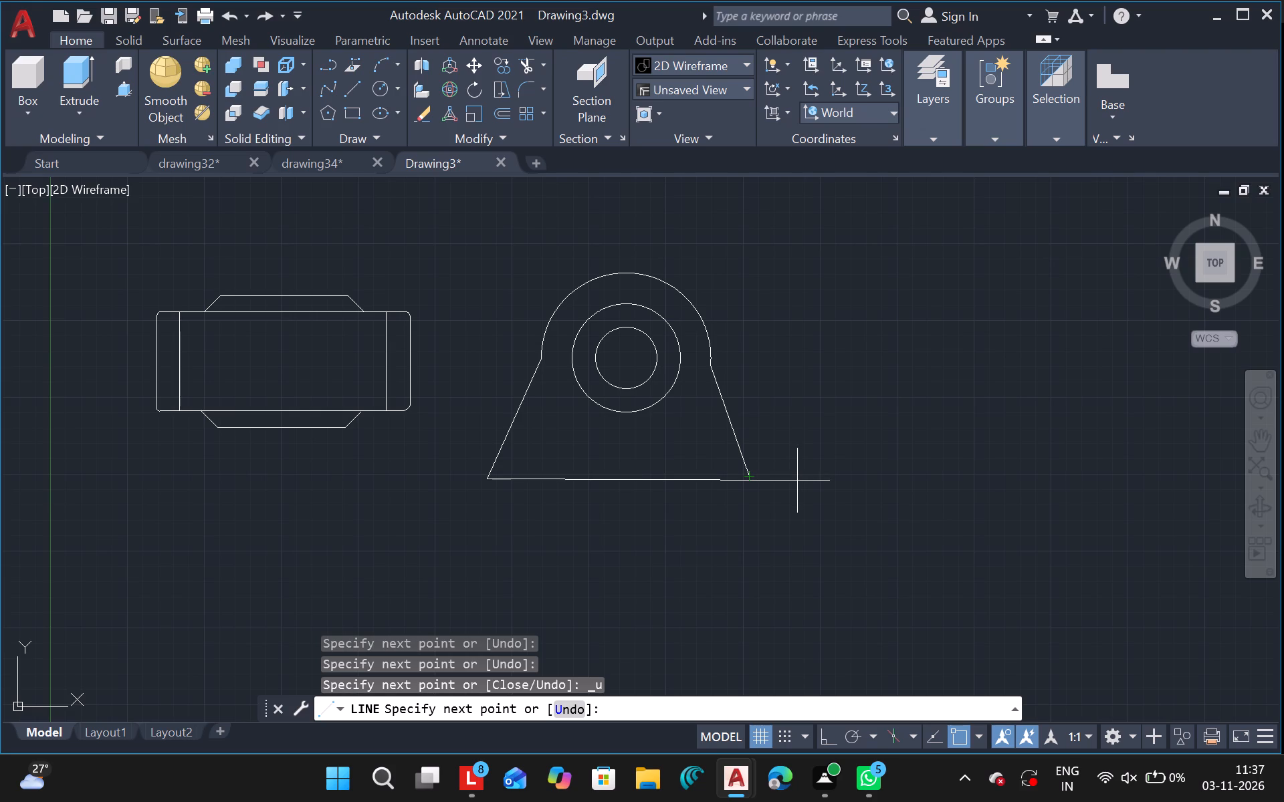
Finish the bracket's base line by extending it horizontally past the lower end of the right side line.
click(796, 479)
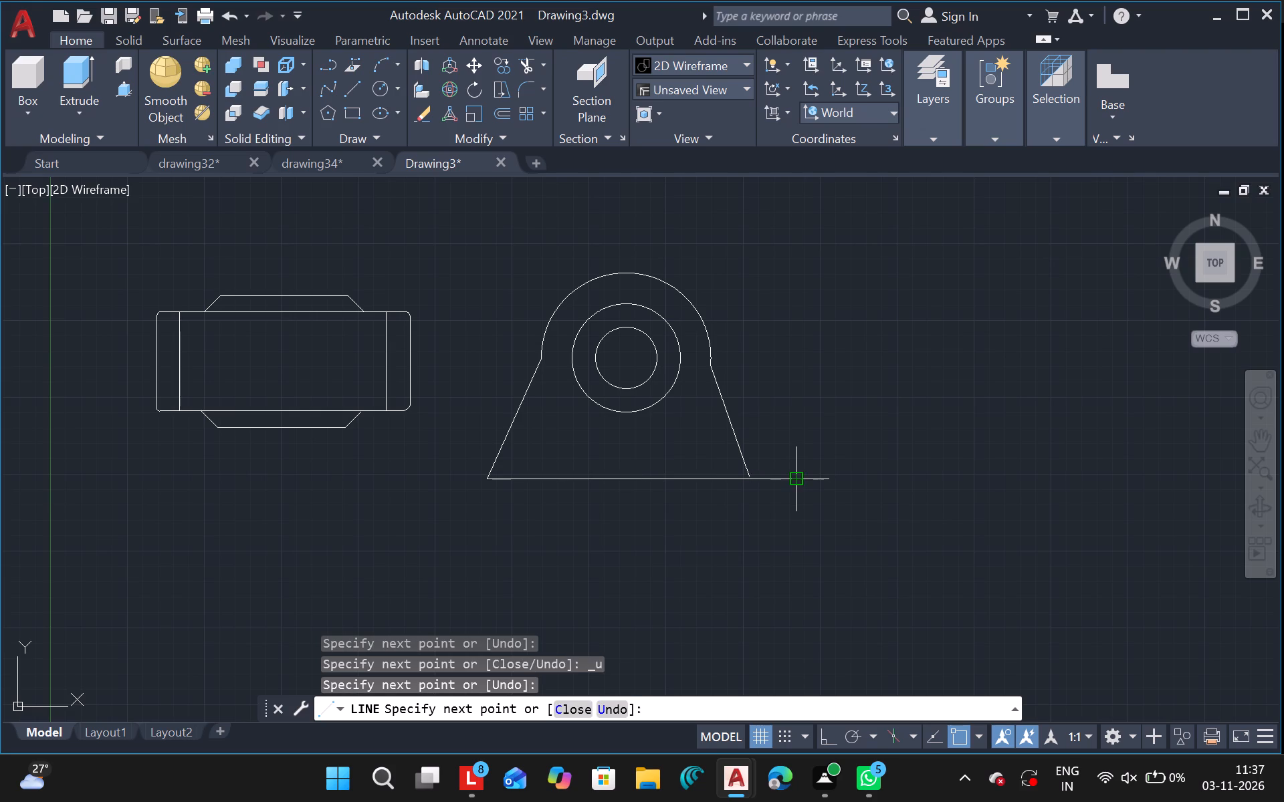
key(Escape)
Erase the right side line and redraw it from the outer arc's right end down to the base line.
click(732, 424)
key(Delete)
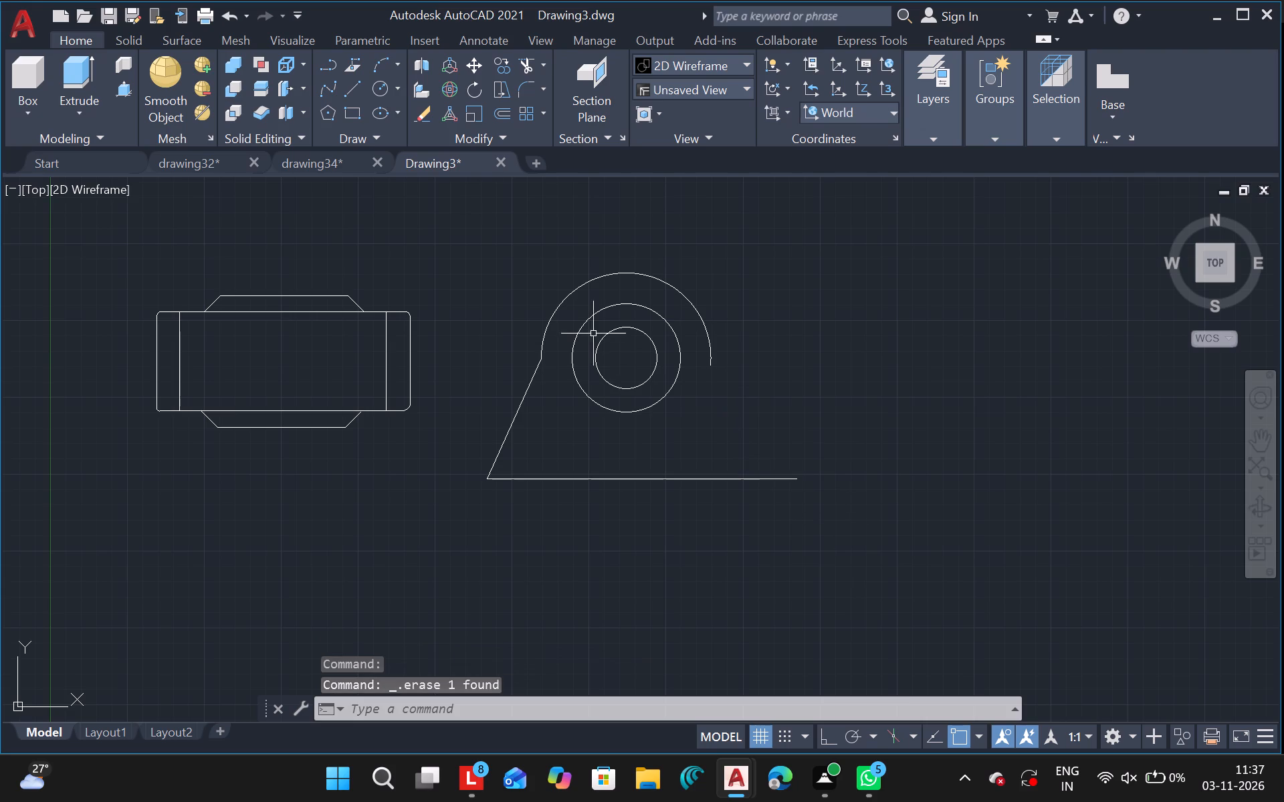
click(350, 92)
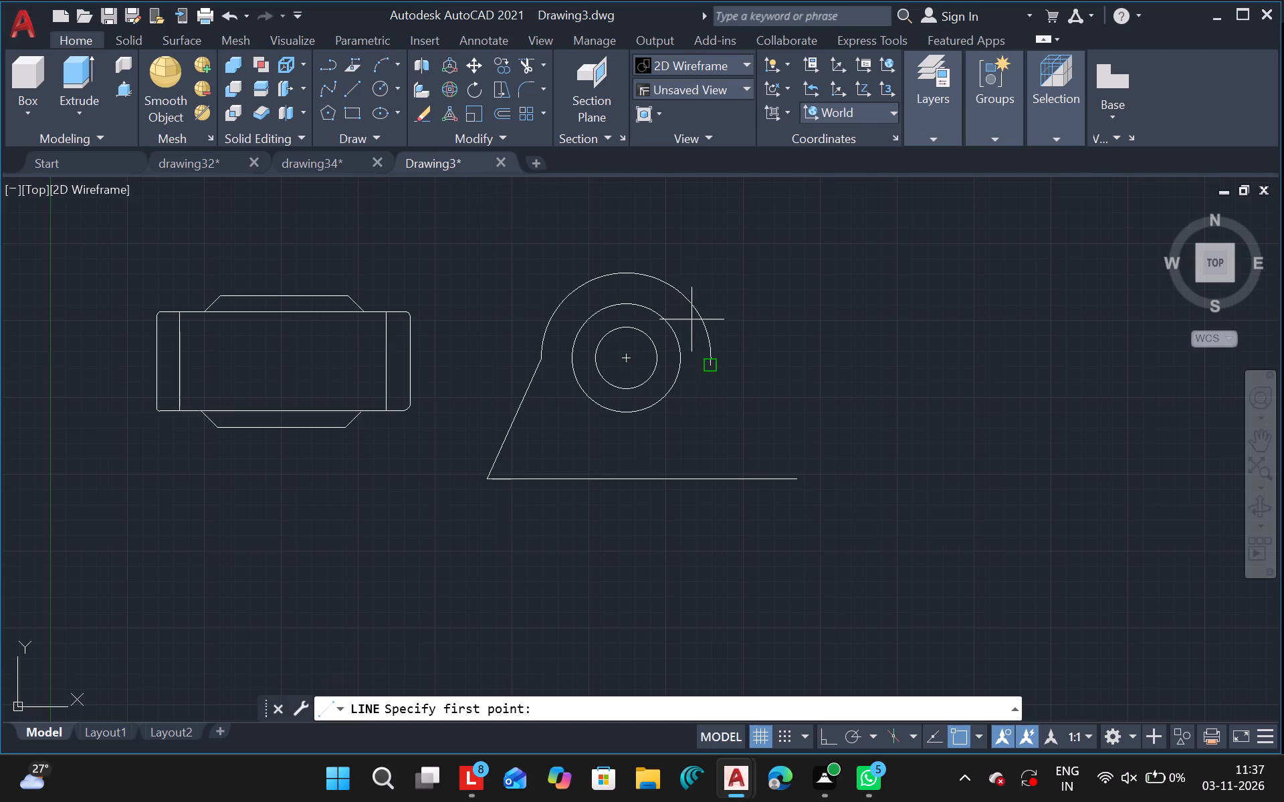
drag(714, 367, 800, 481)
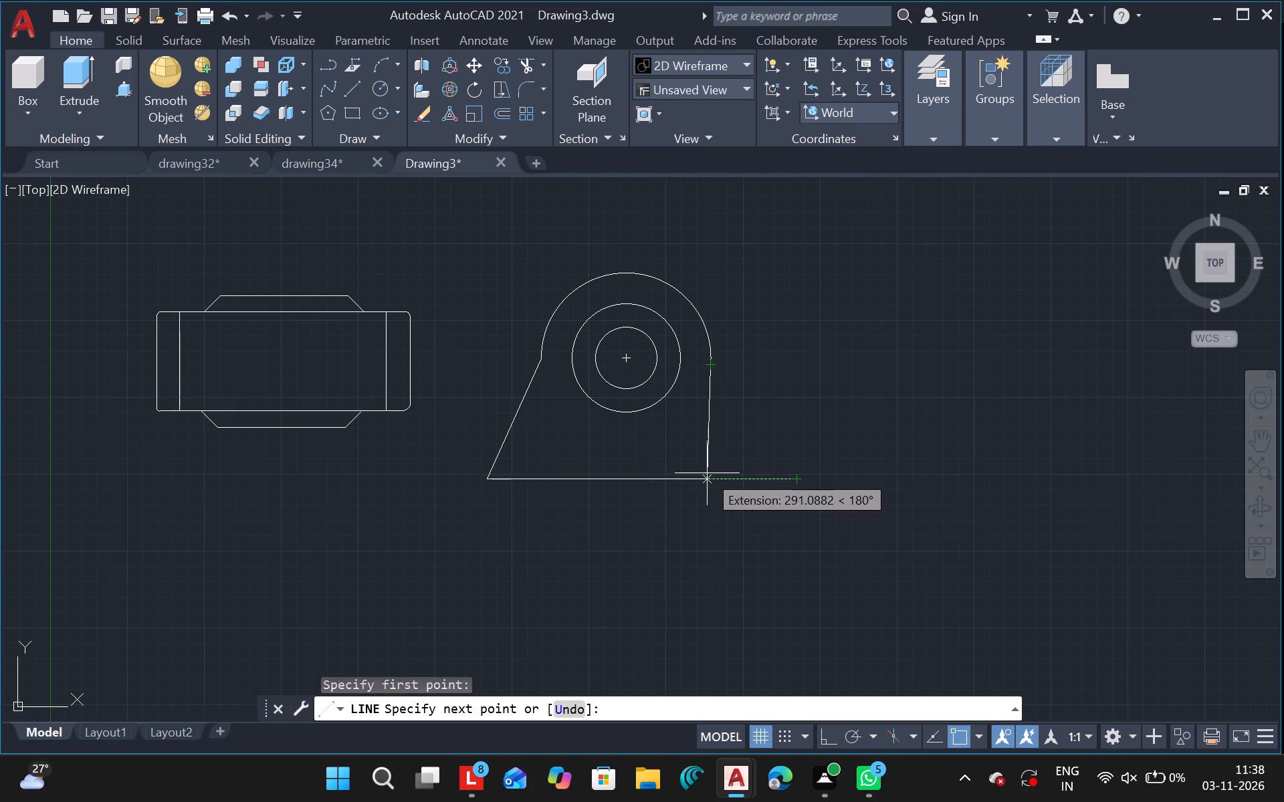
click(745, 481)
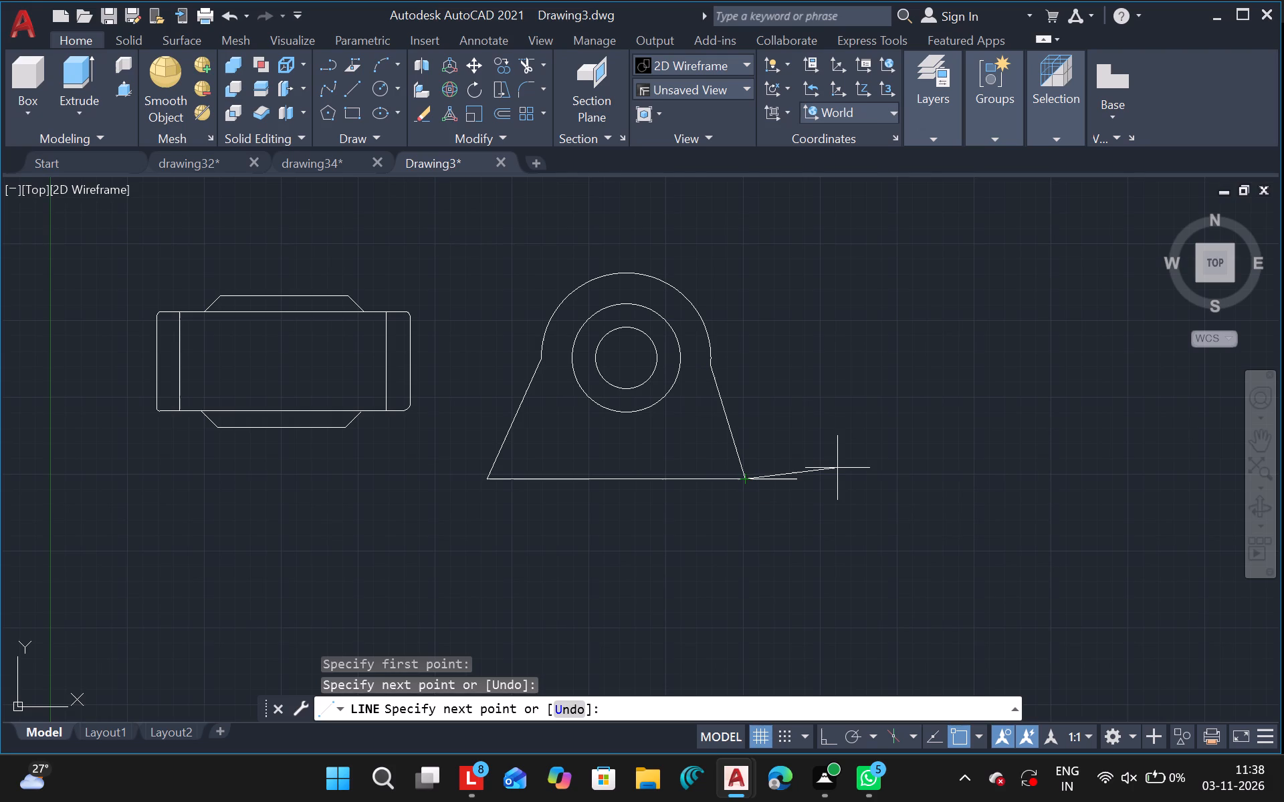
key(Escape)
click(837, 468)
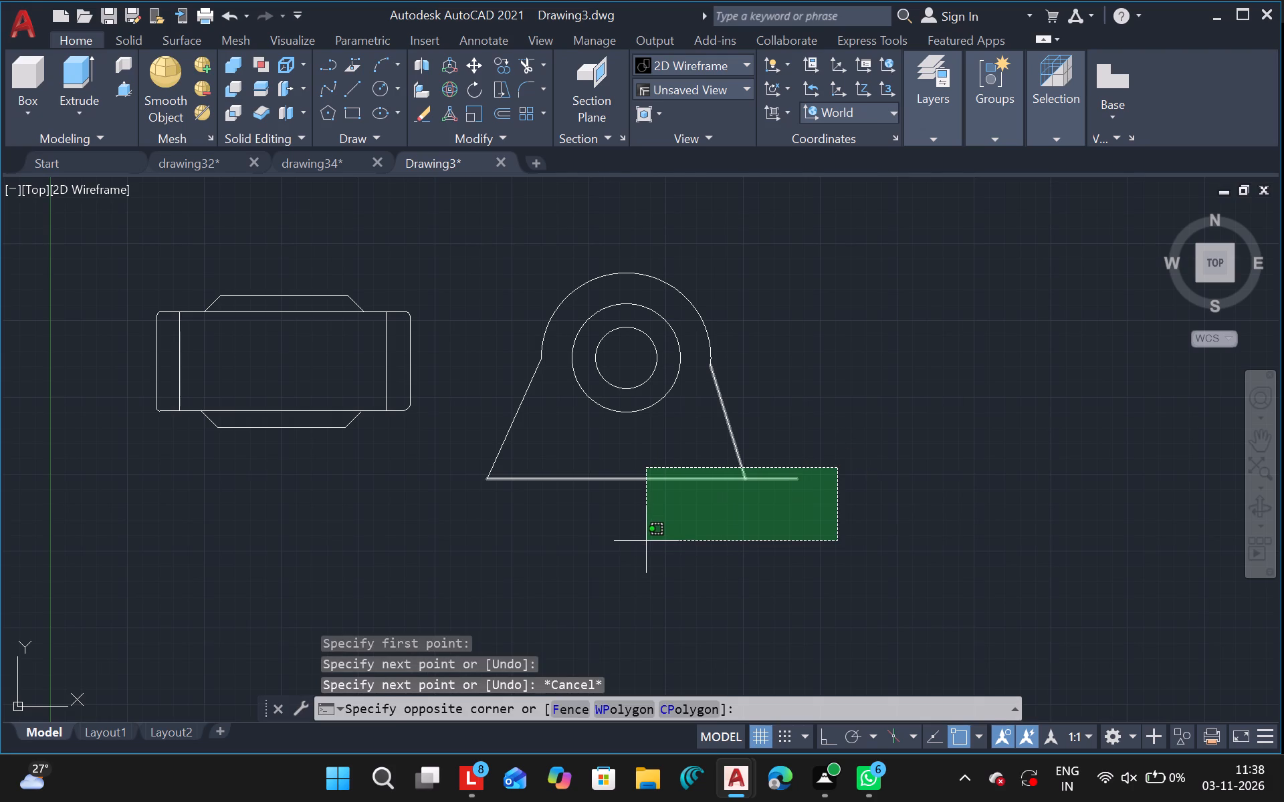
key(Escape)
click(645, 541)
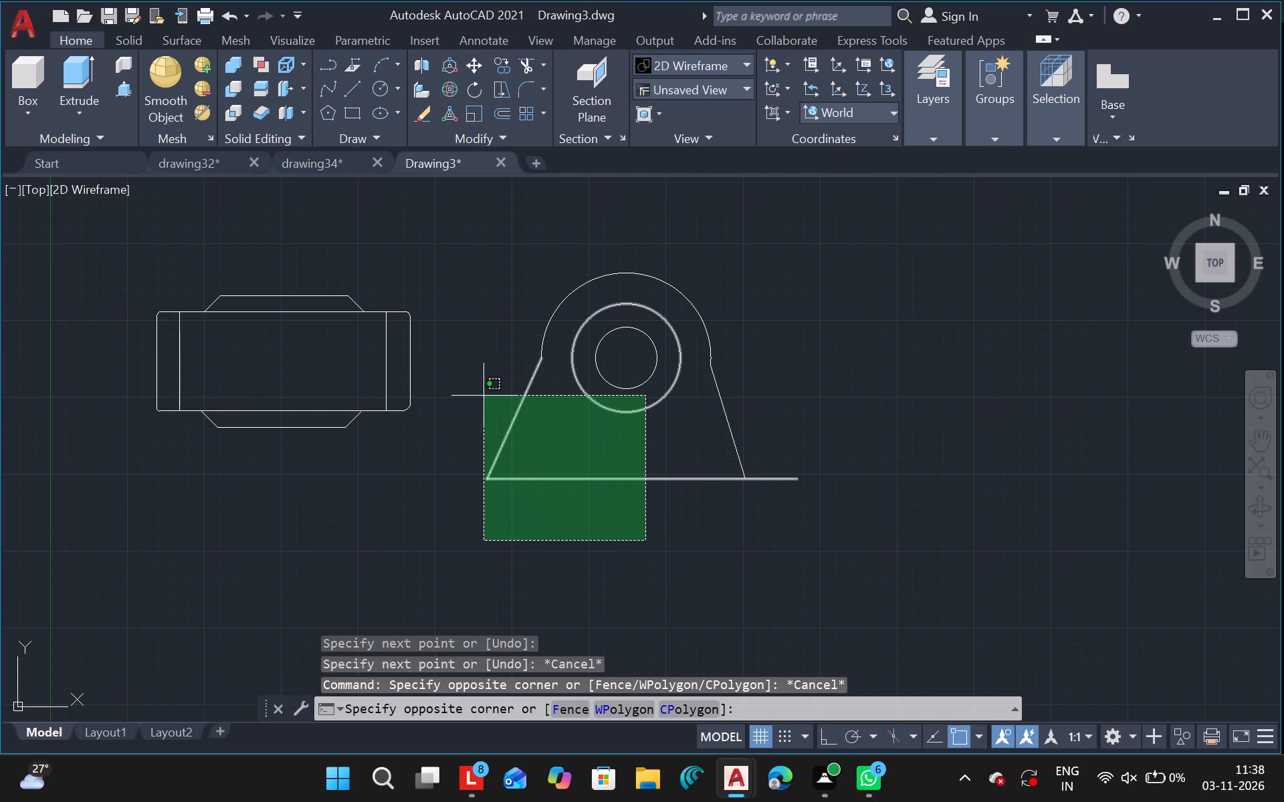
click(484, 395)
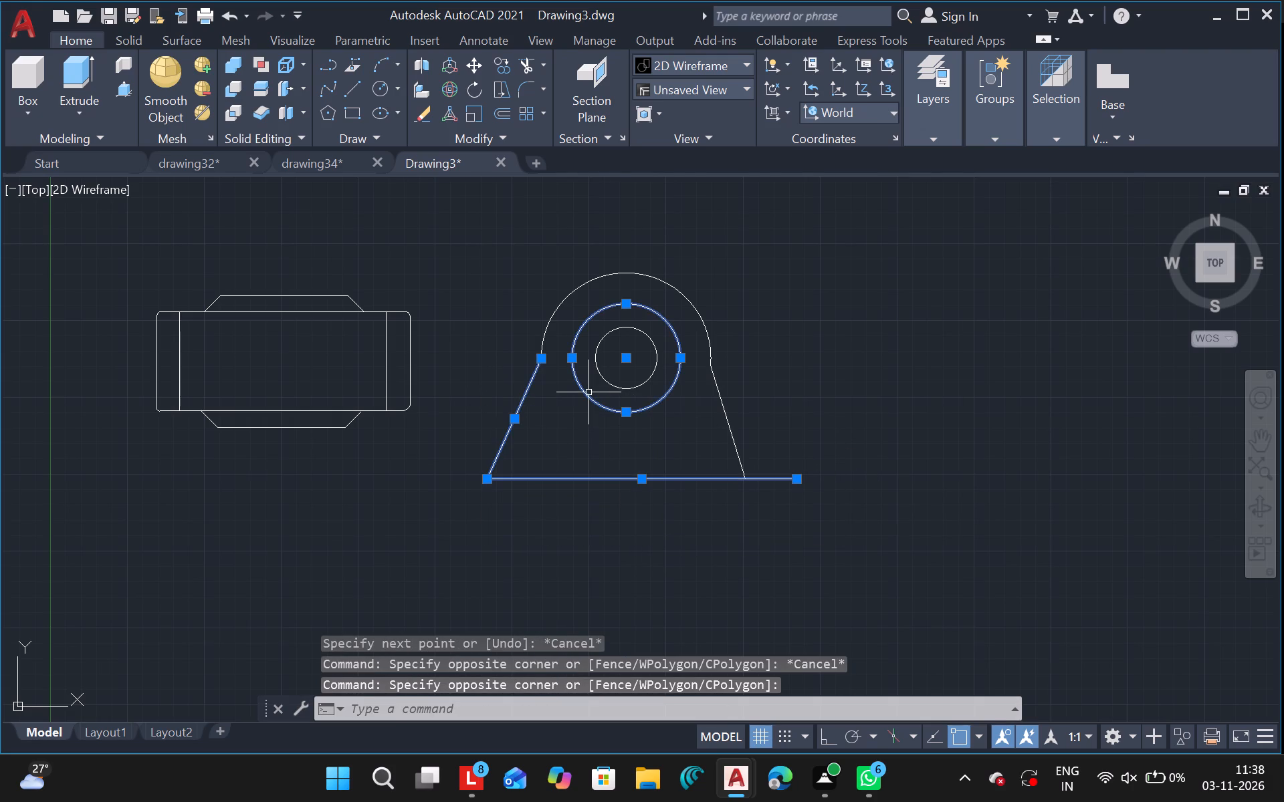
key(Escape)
Replace the left side line with a steeper one from the outer arc's left end, slanting outward to below the base line.
click(514, 413)
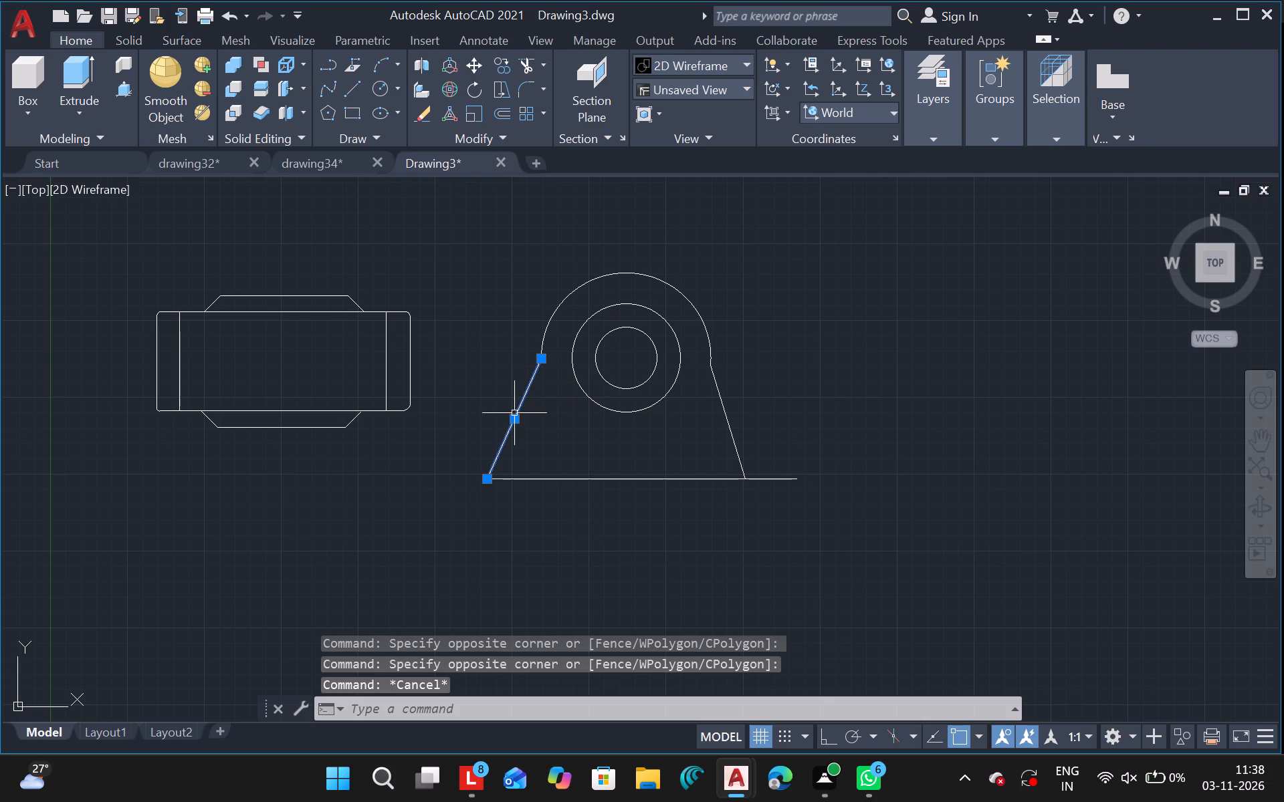
key(Delete)
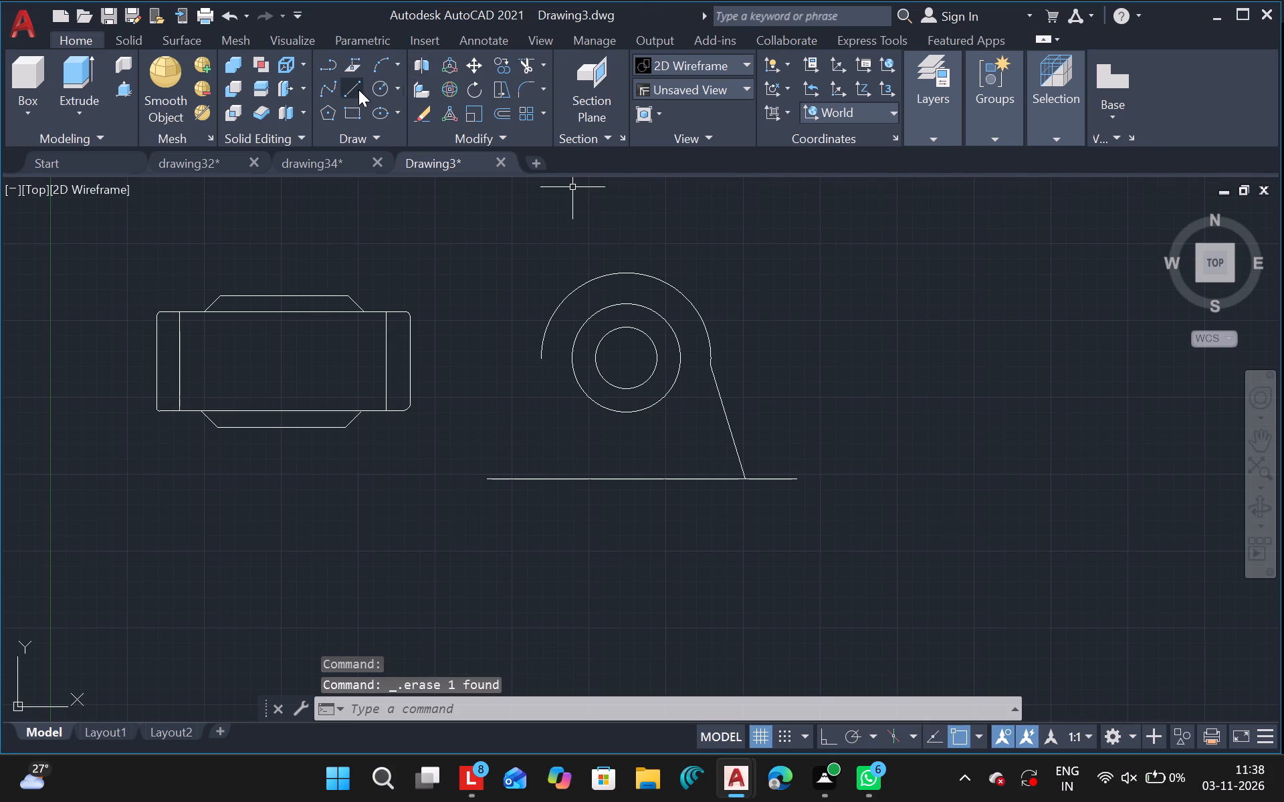
click(352, 92)
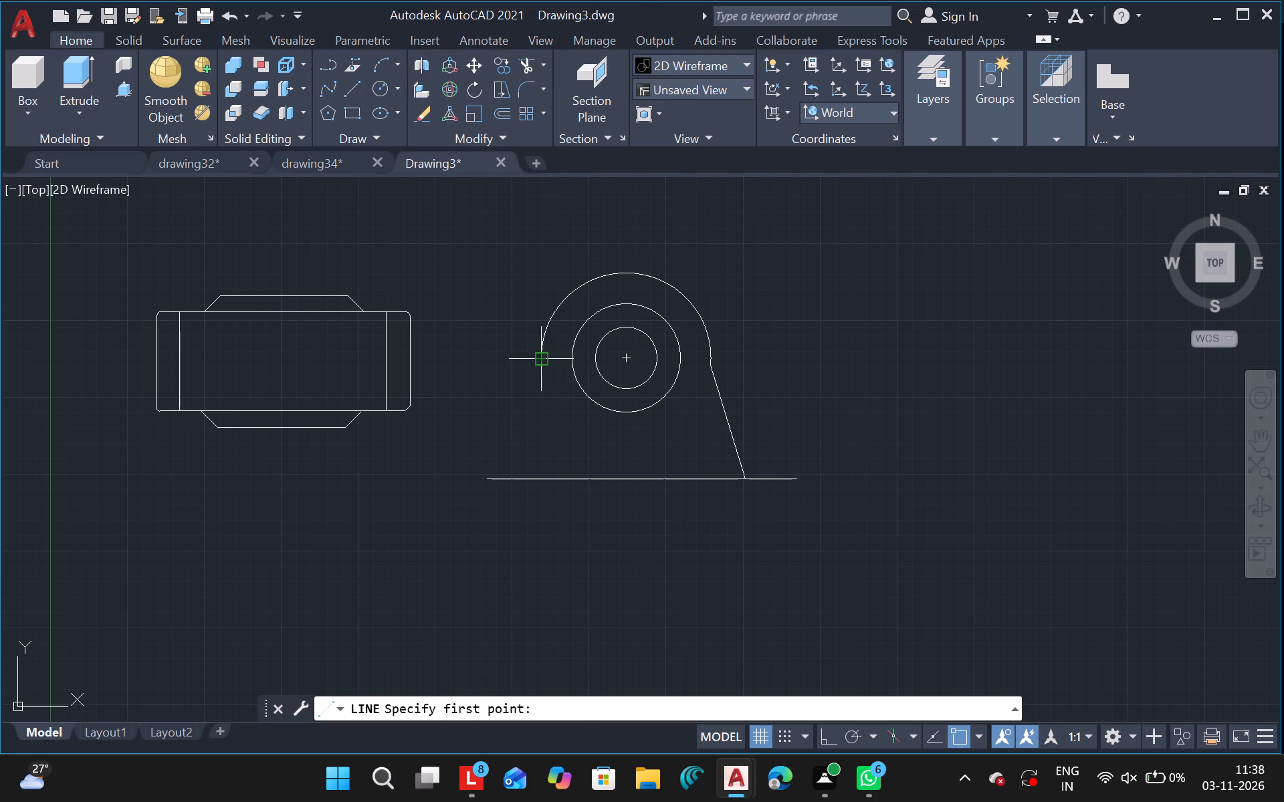
drag(538, 362, 564, 442)
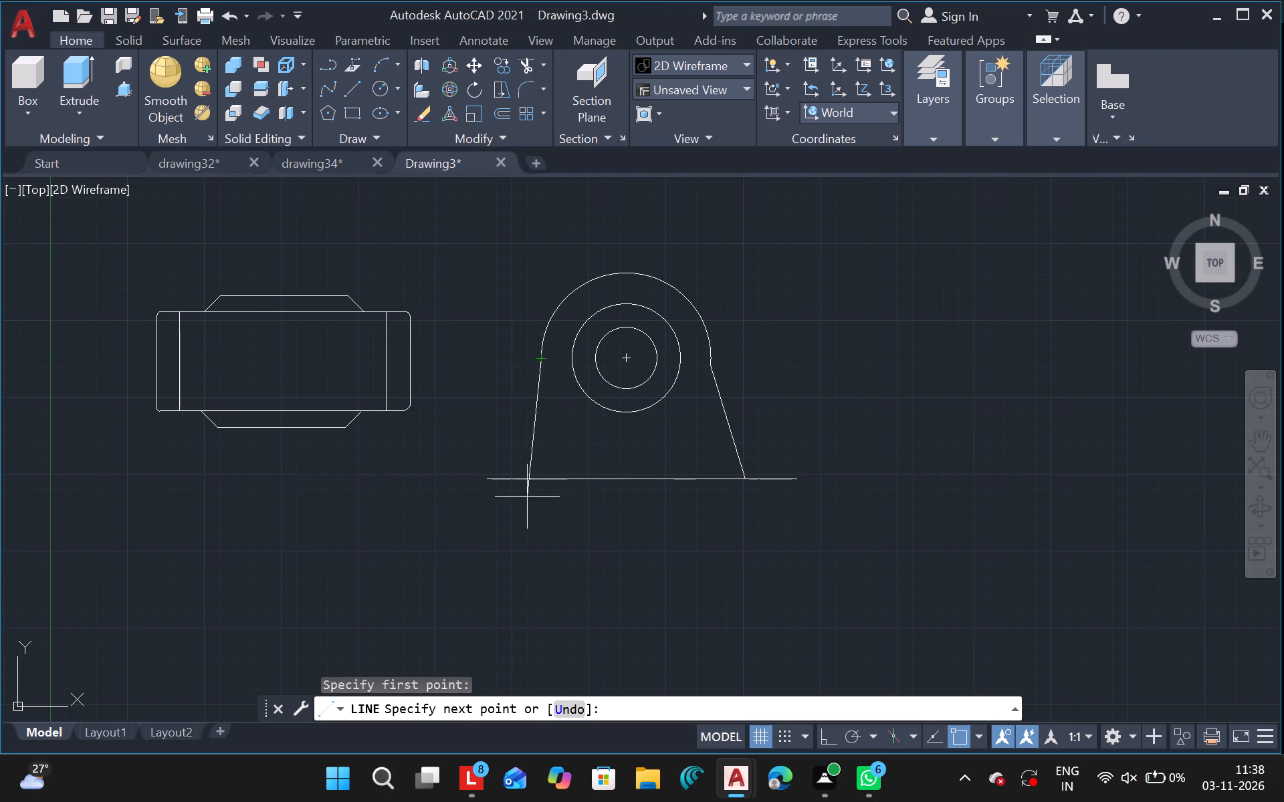
click(493, 535)
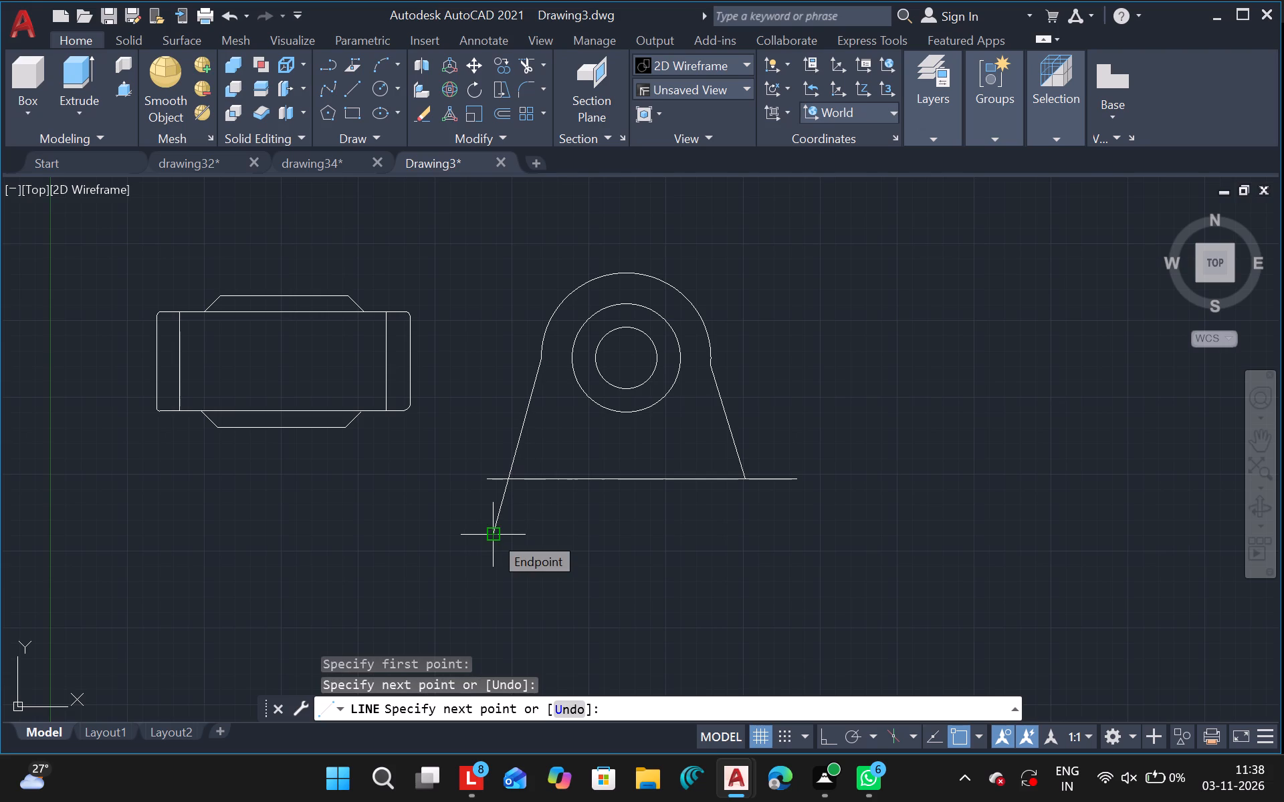
key(Escape)
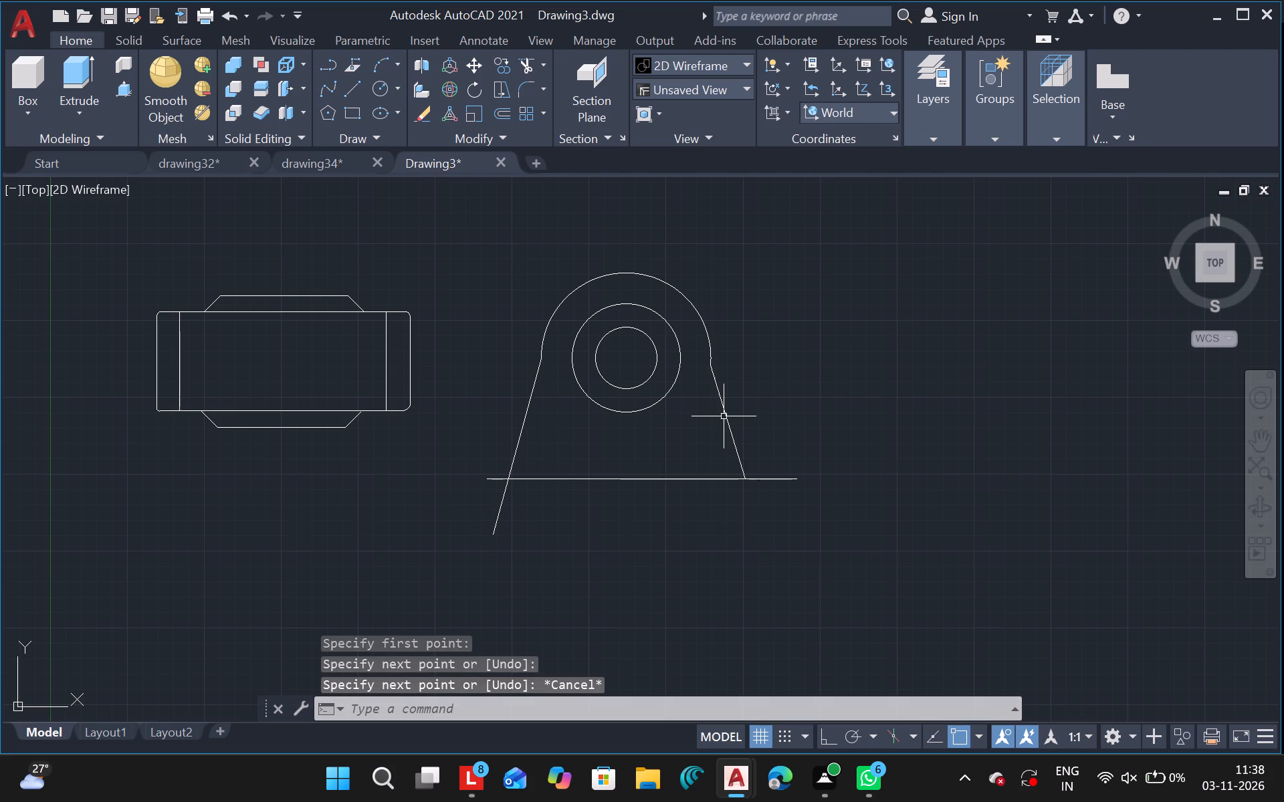
Replace the right side line with a longer one from the outer arc's right end, slanting outward to below the base line.
drag(724, 416, 827, 507)
key(Delete)
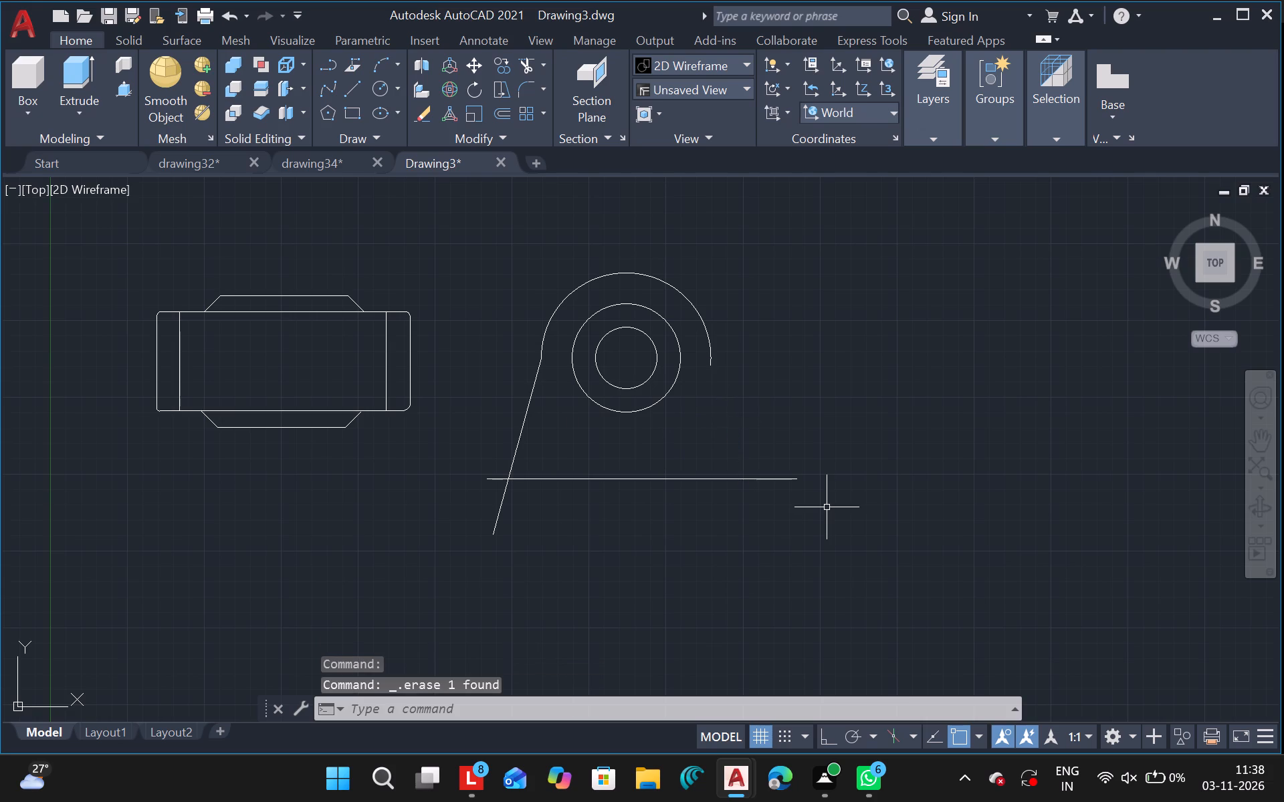
click(344, 89)
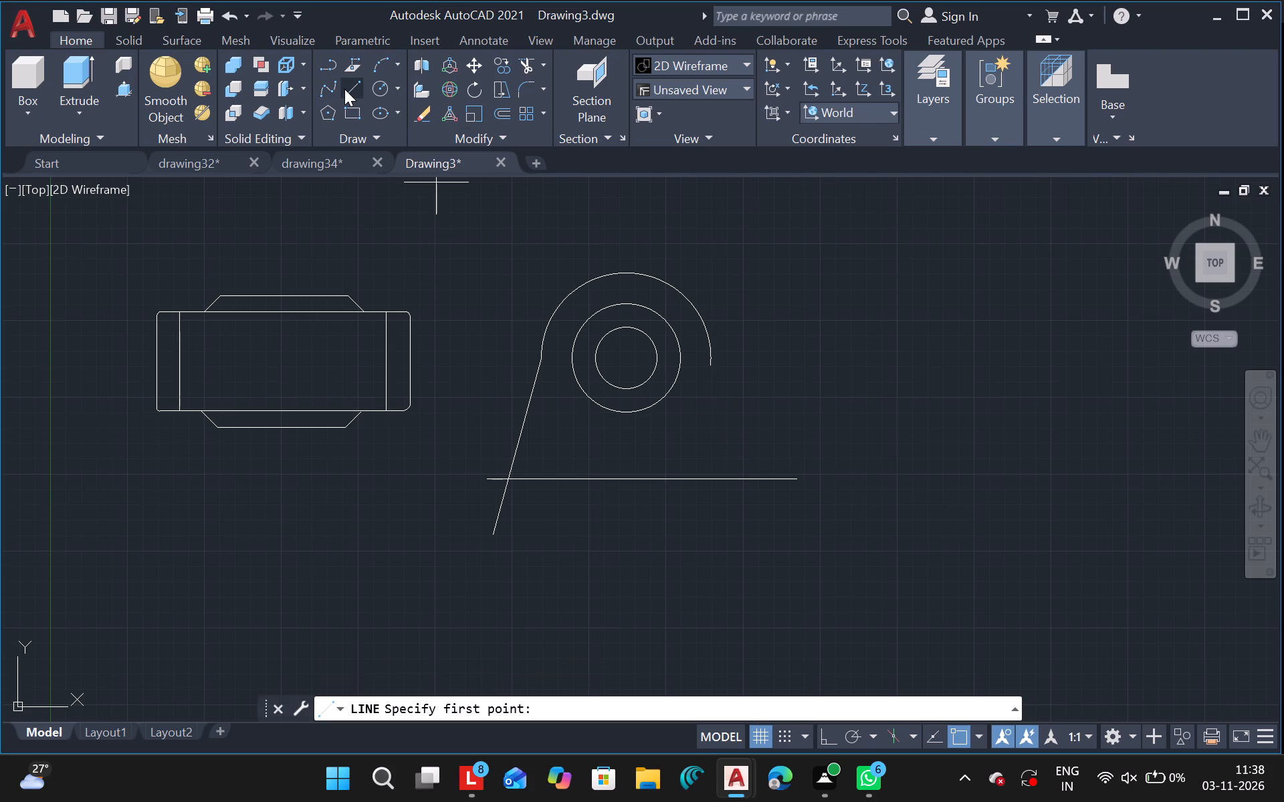
drag(706, 364, 779, 561)
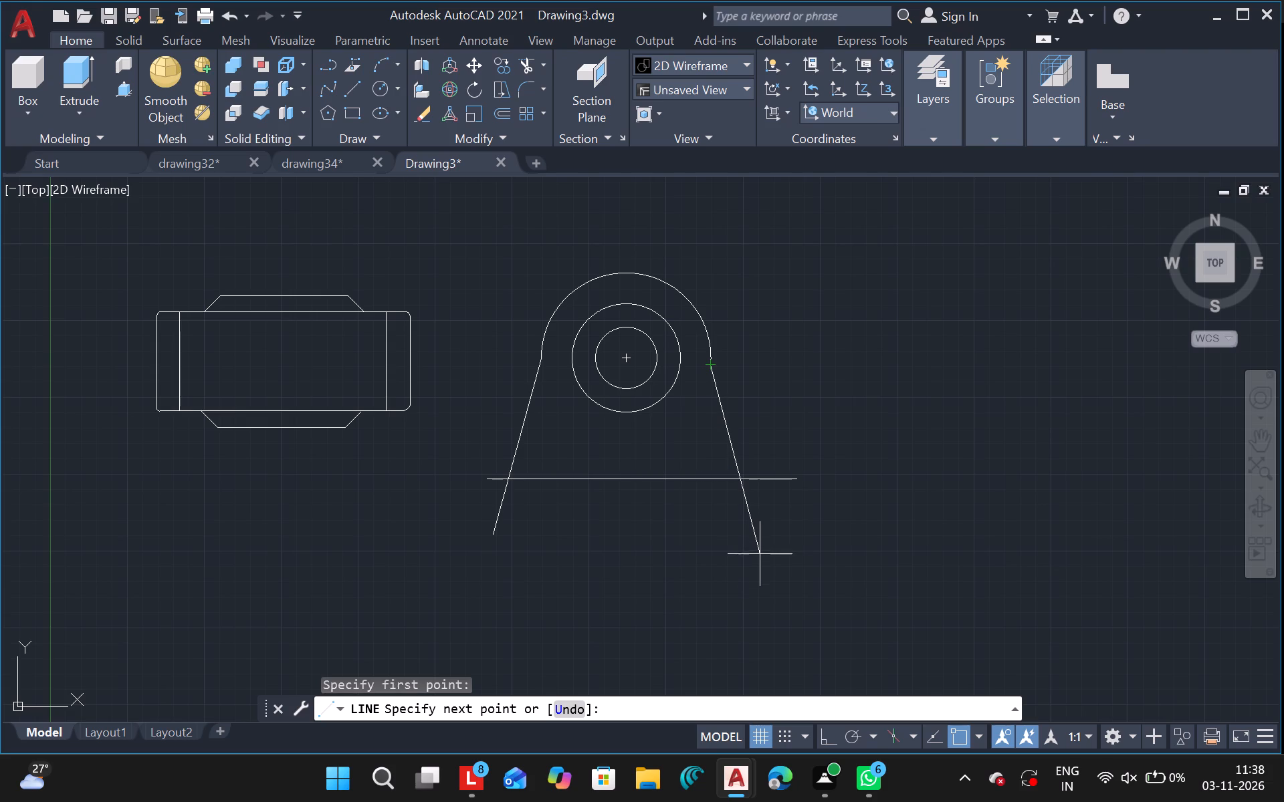
click(760, 552)
key(Escape)
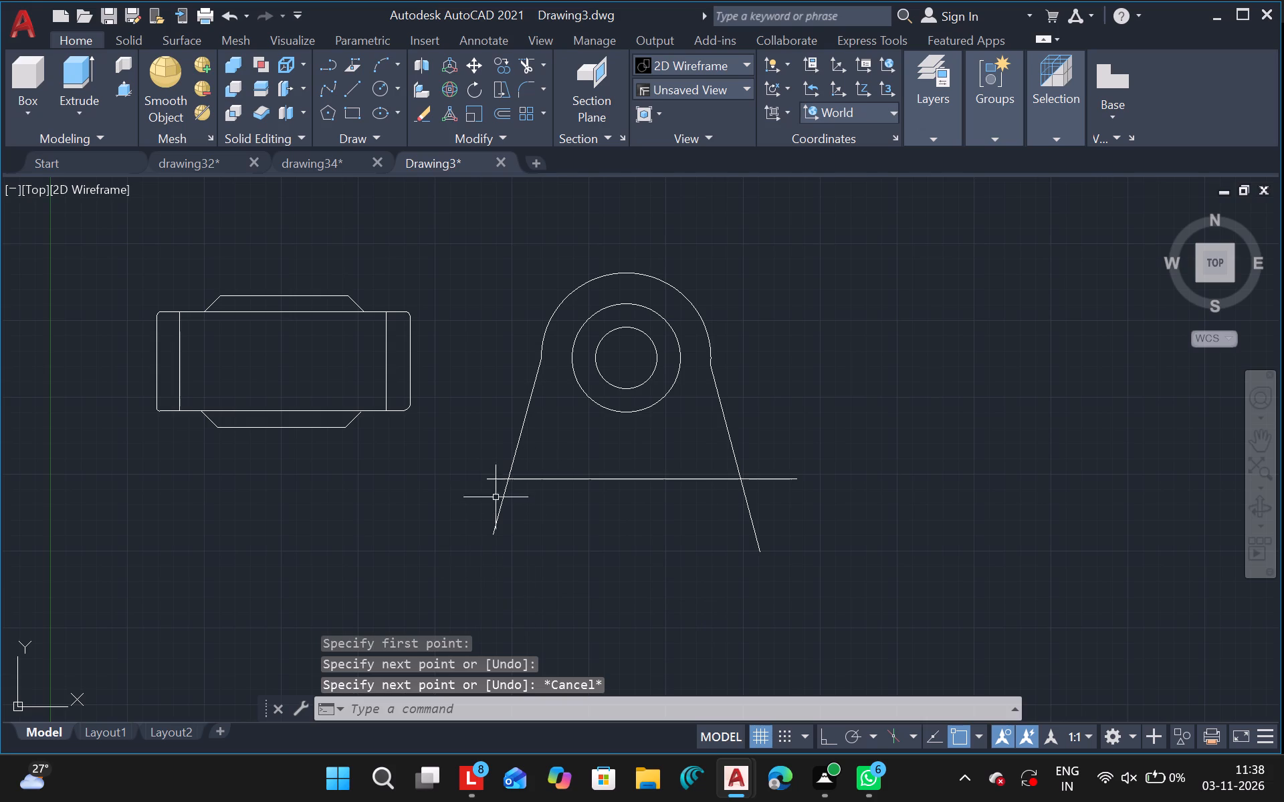
Trim both ends of the base line that project beyond the slanted side lines.
text(tr)
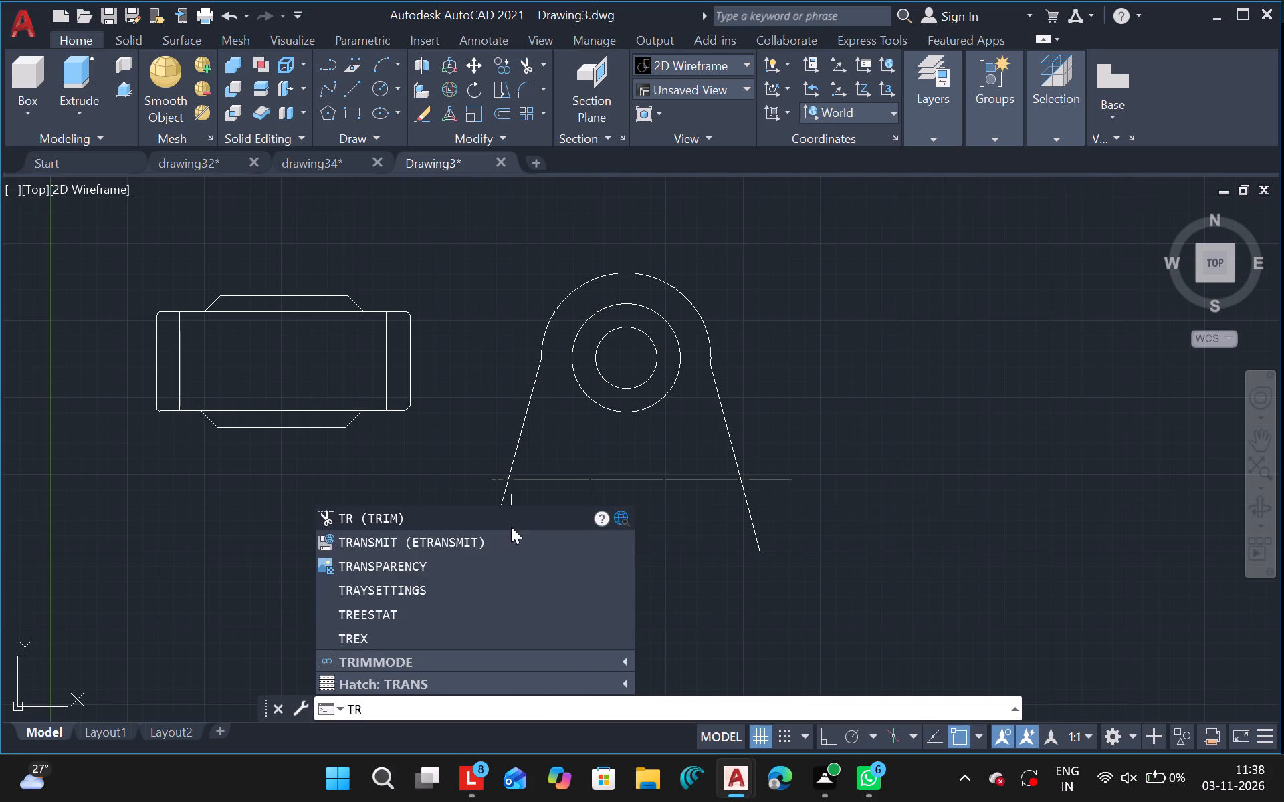
click(372, 508)
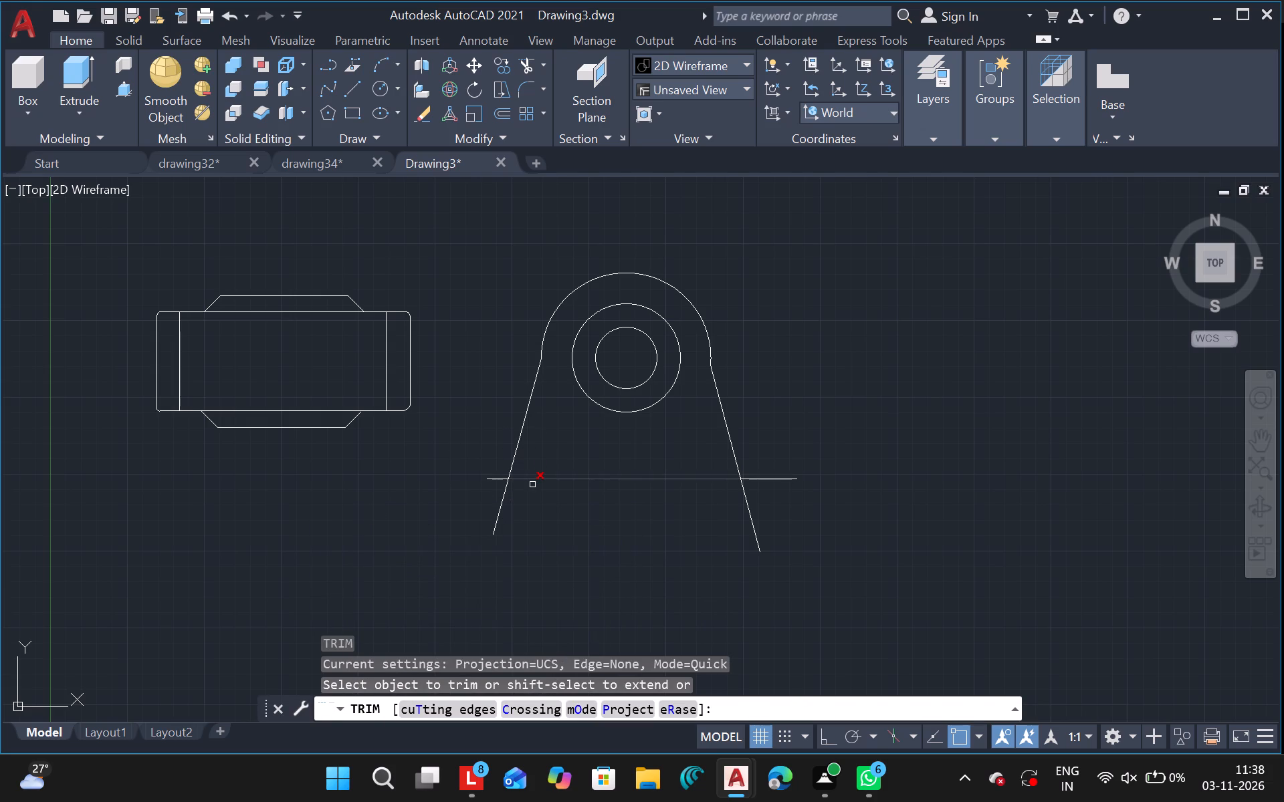
click(492, 481)
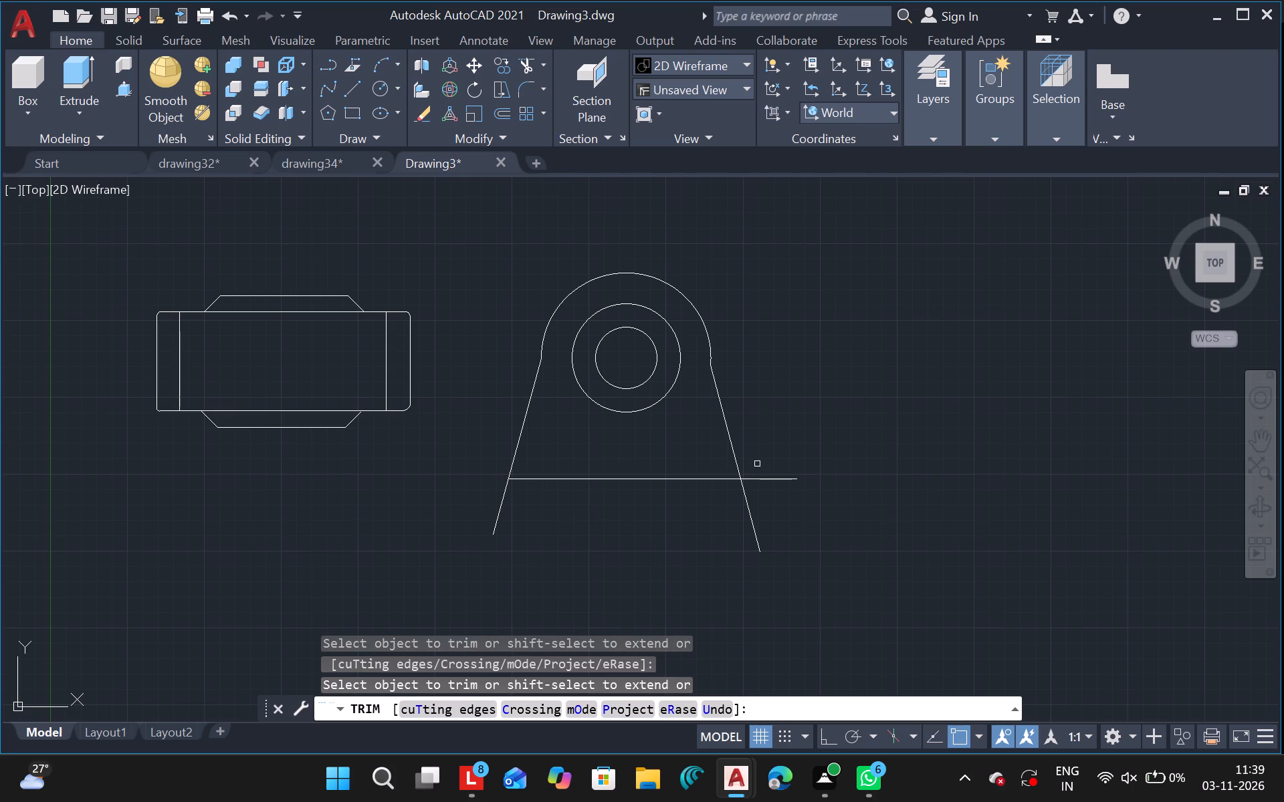
drag(757, 468, 778, 521)
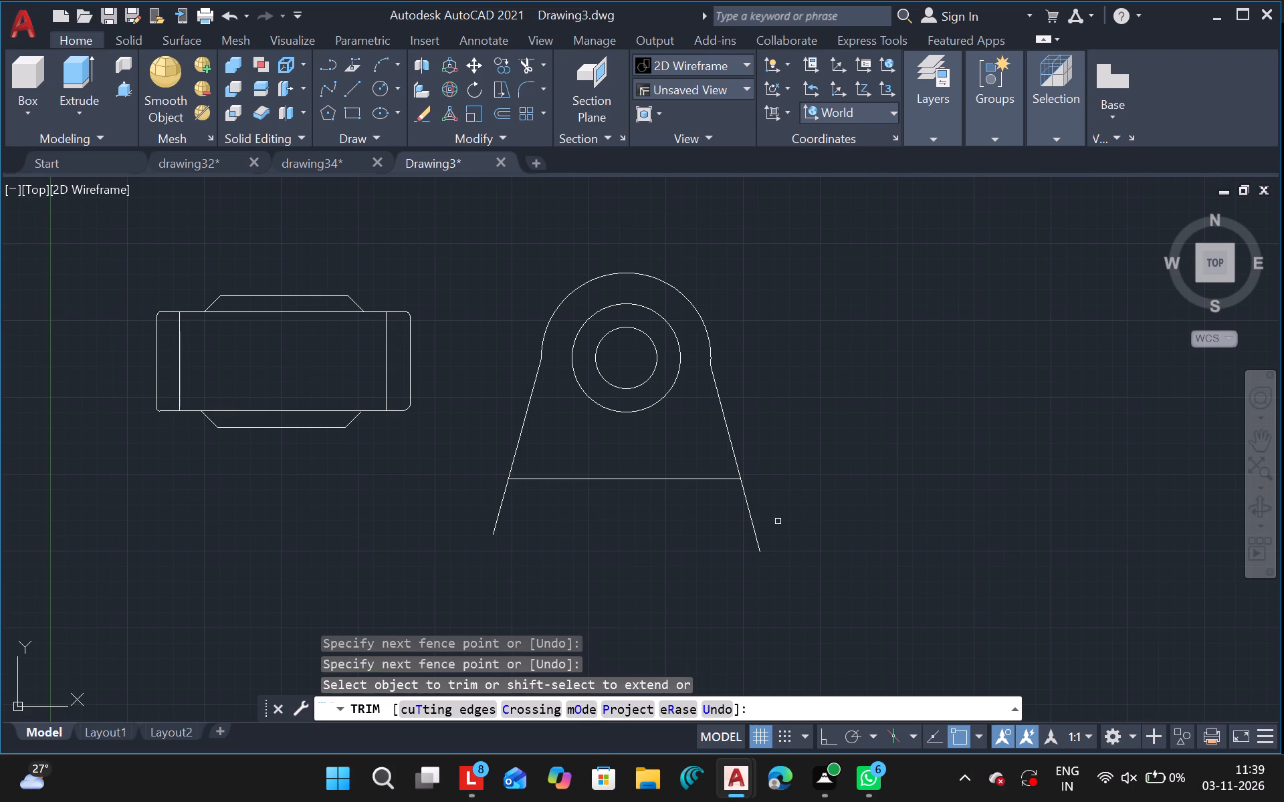
key(Escape)
Copy the trimmed base line a short distance straight up, below the circles, as a second horizontal line.
drag(568, 467, 493, 445)
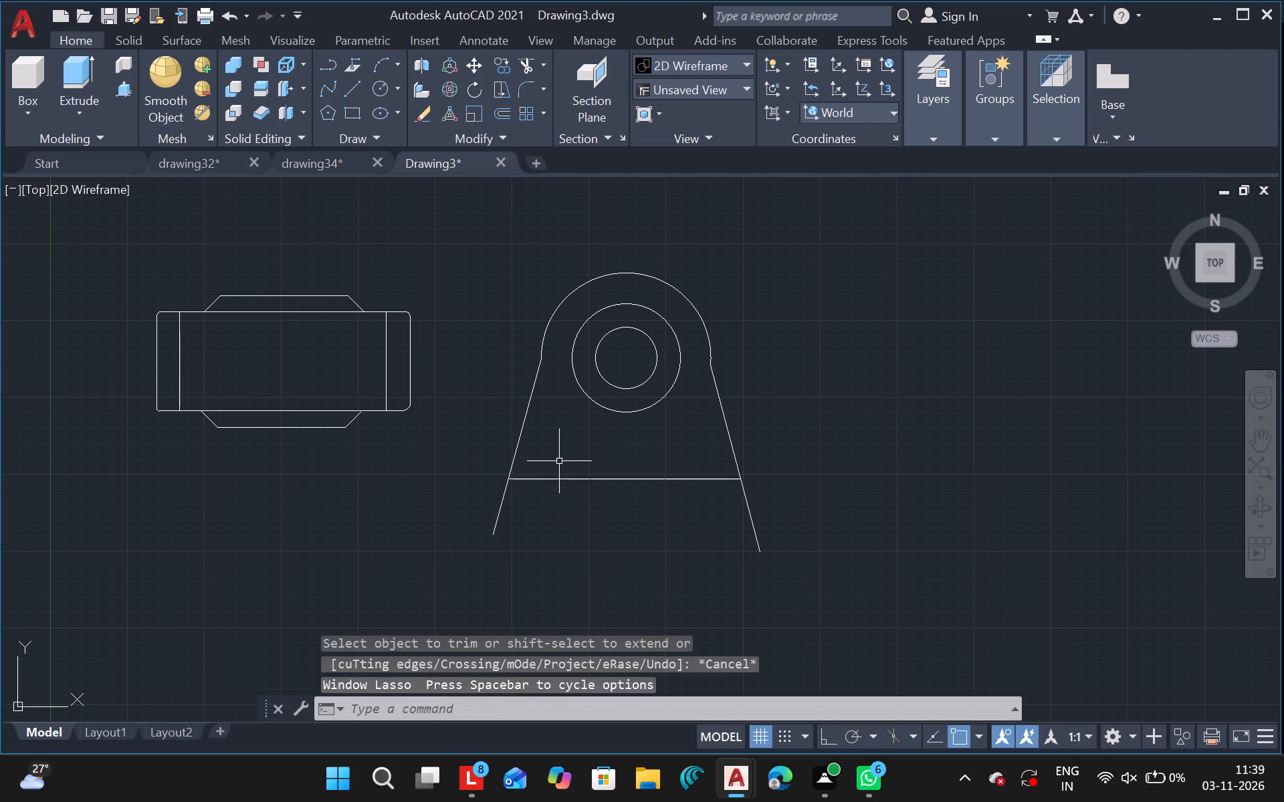
drag(550, 478, 836, 608)
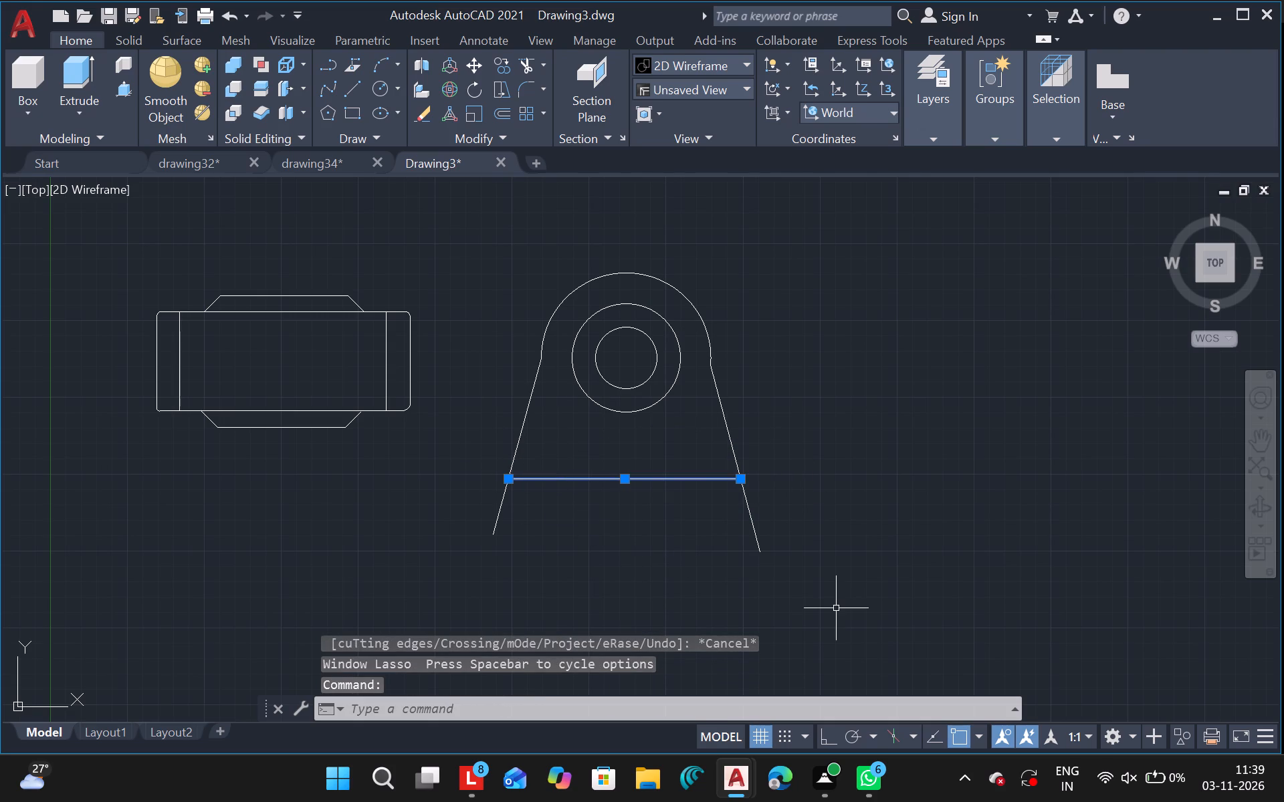
text(co)
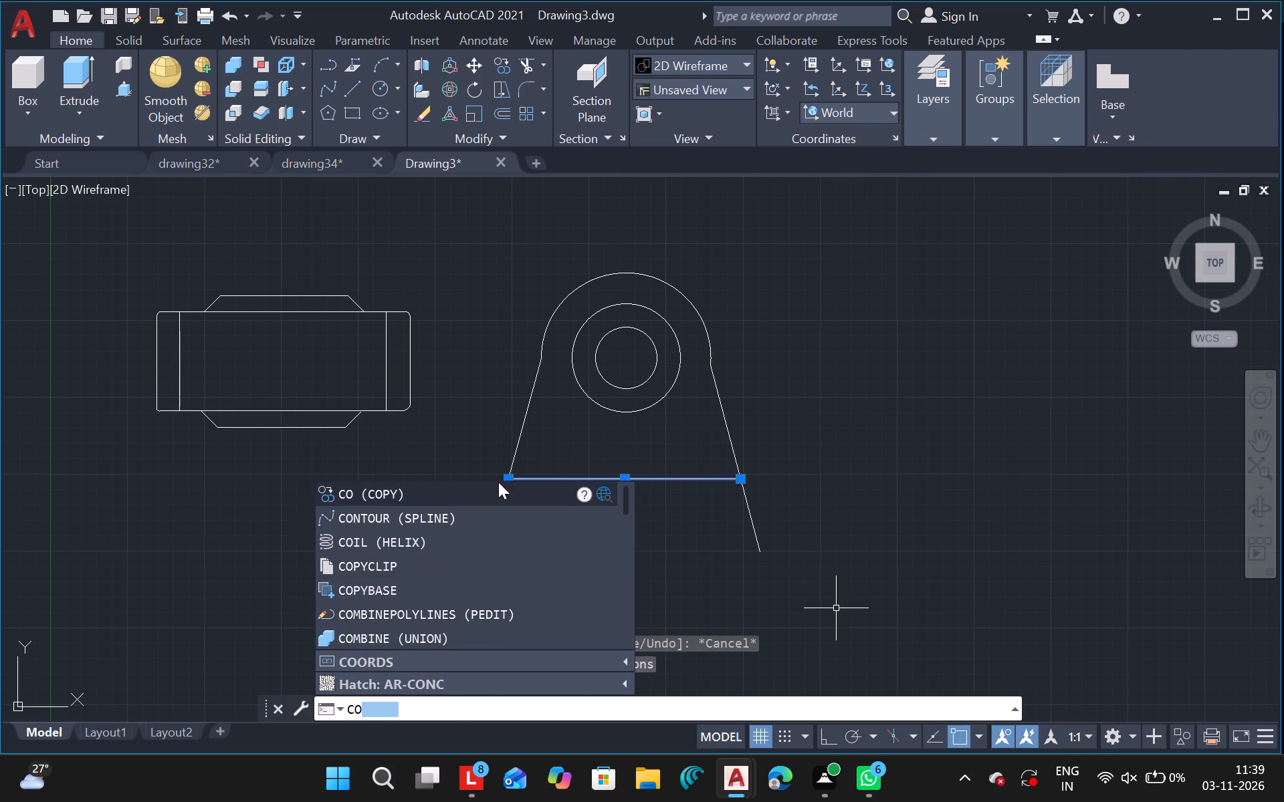
click(498, 482)
drag(653, 523, 657, 494)
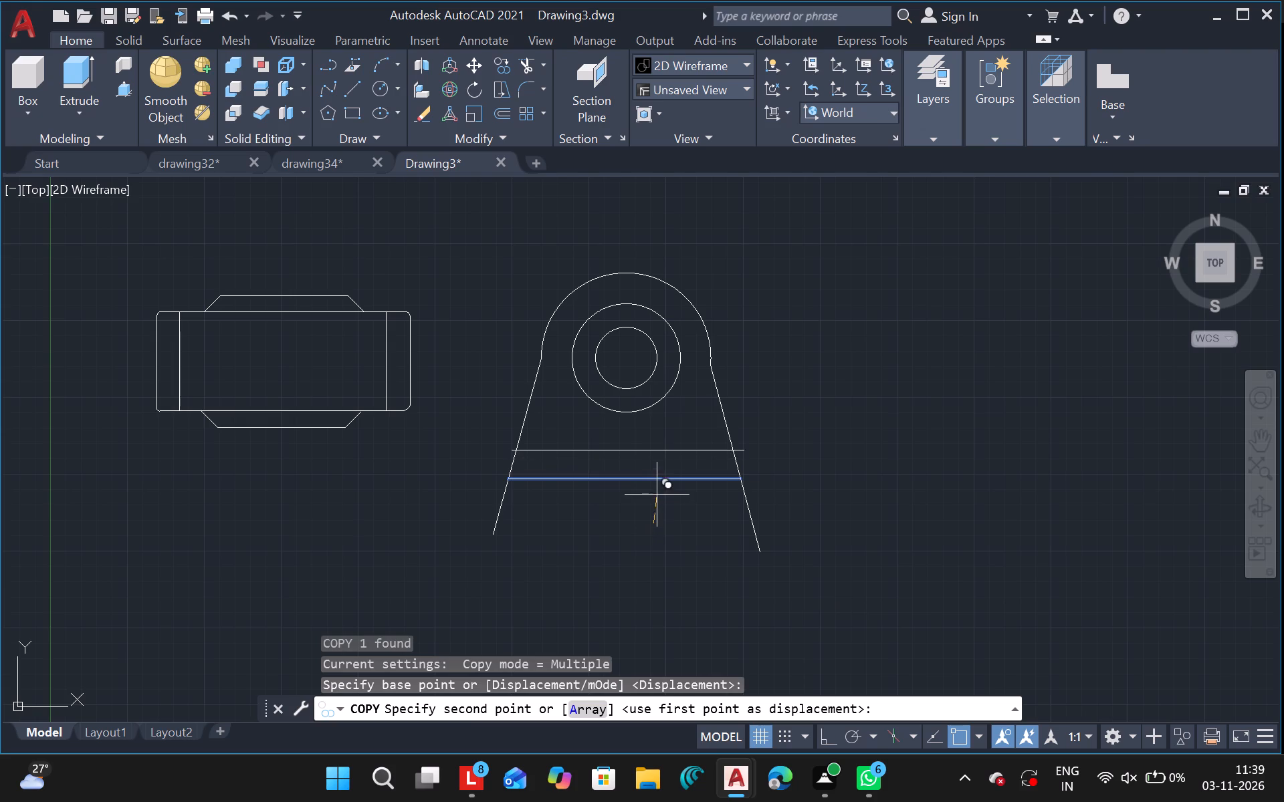
drag(657, 494, 651, 495)
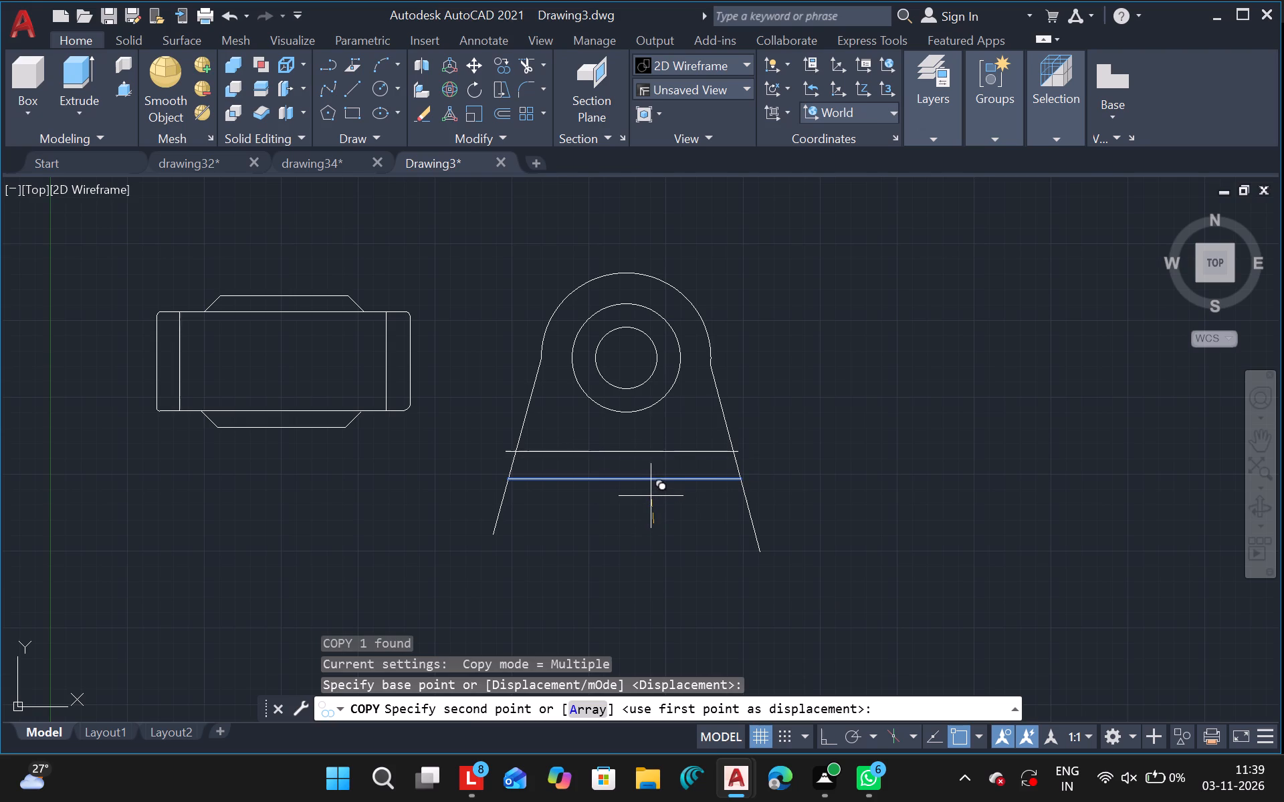
drag(651, 495, 655, 485)
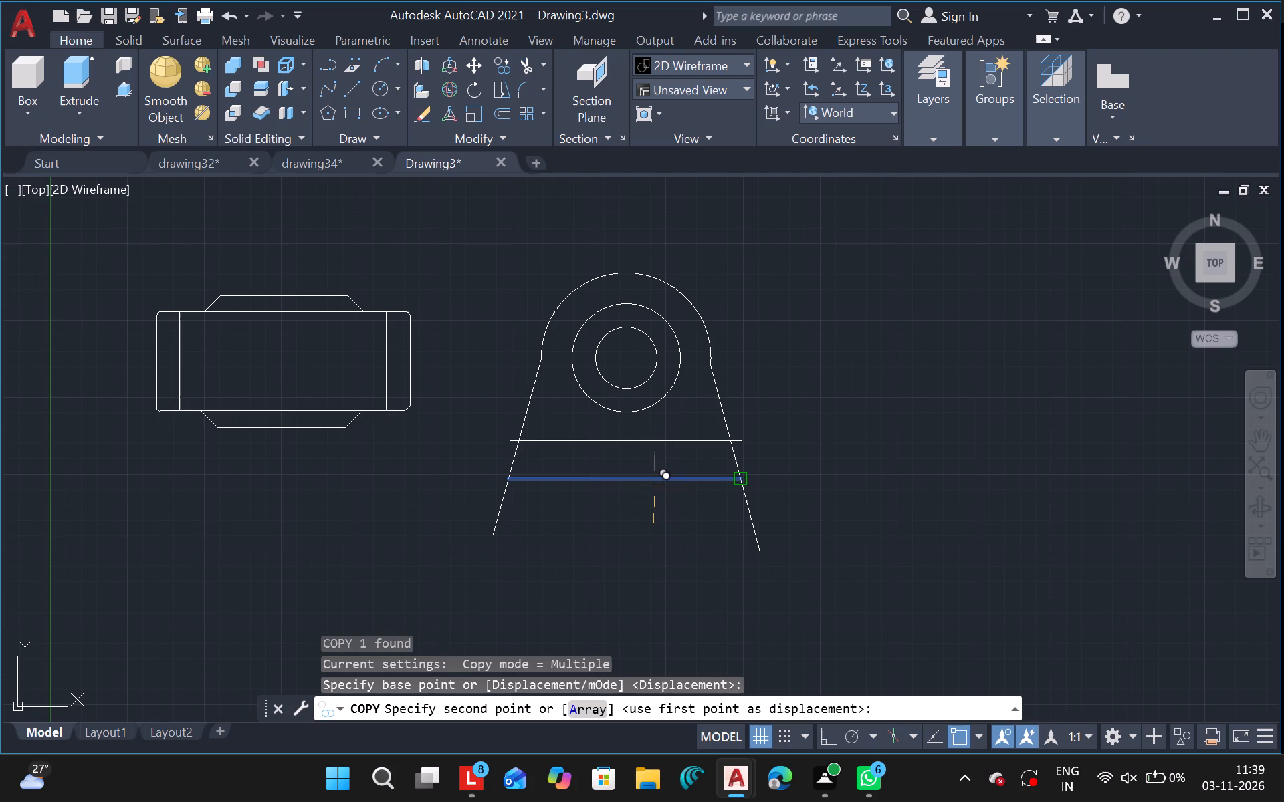
drag(655, 485, 654, 493)
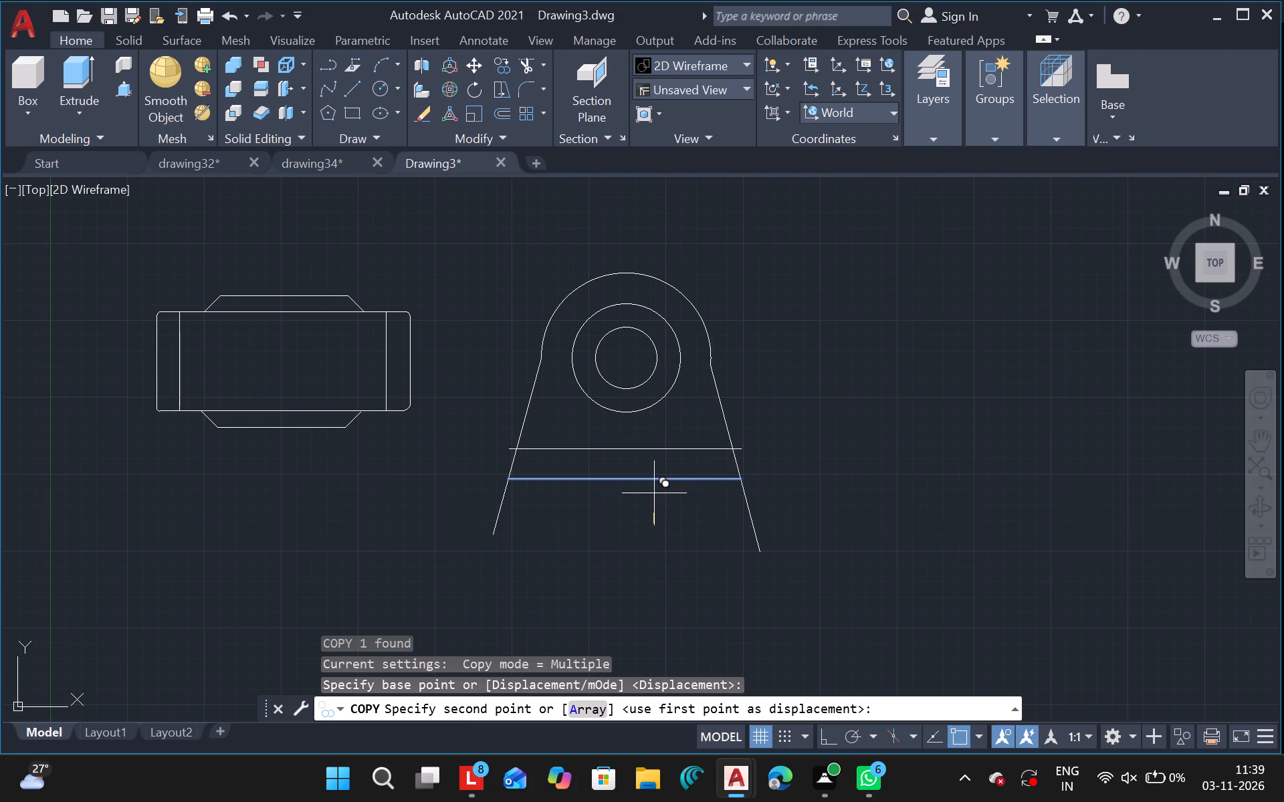
click(654, 493)
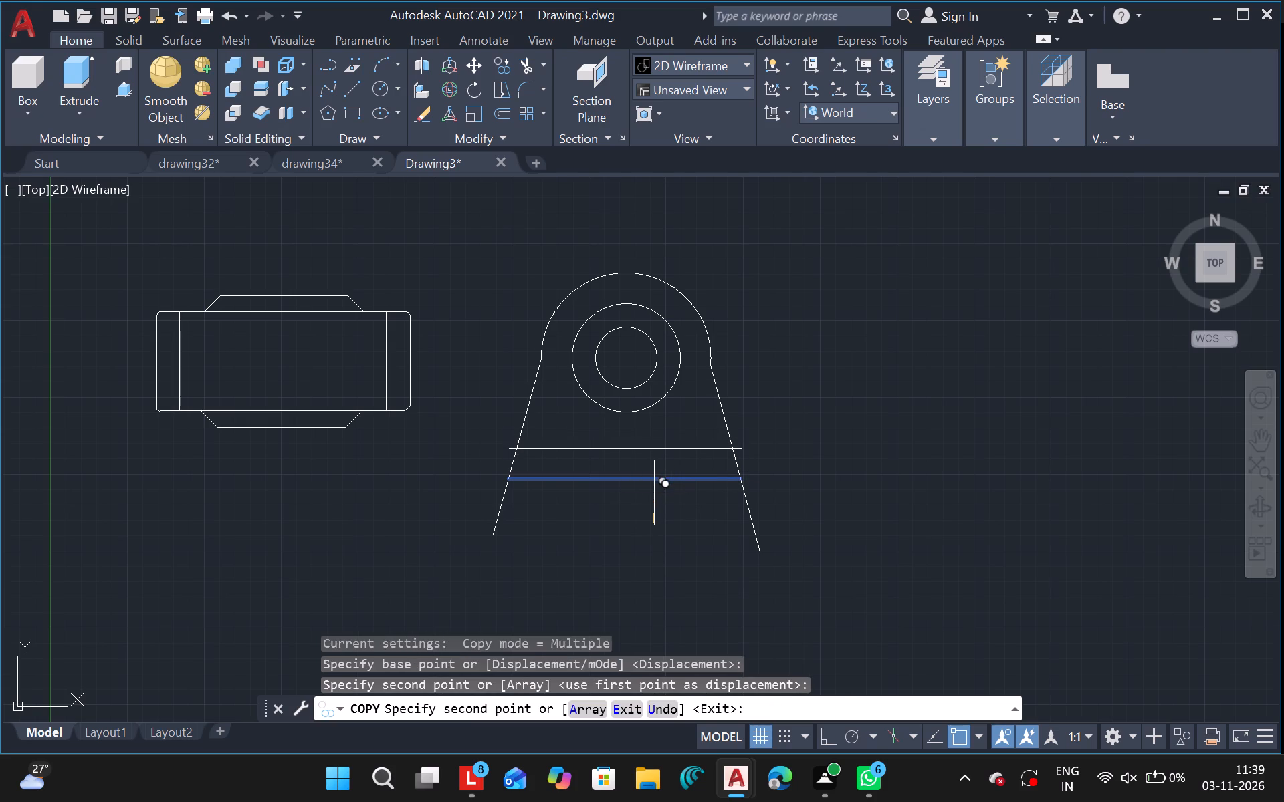
key(Escape)
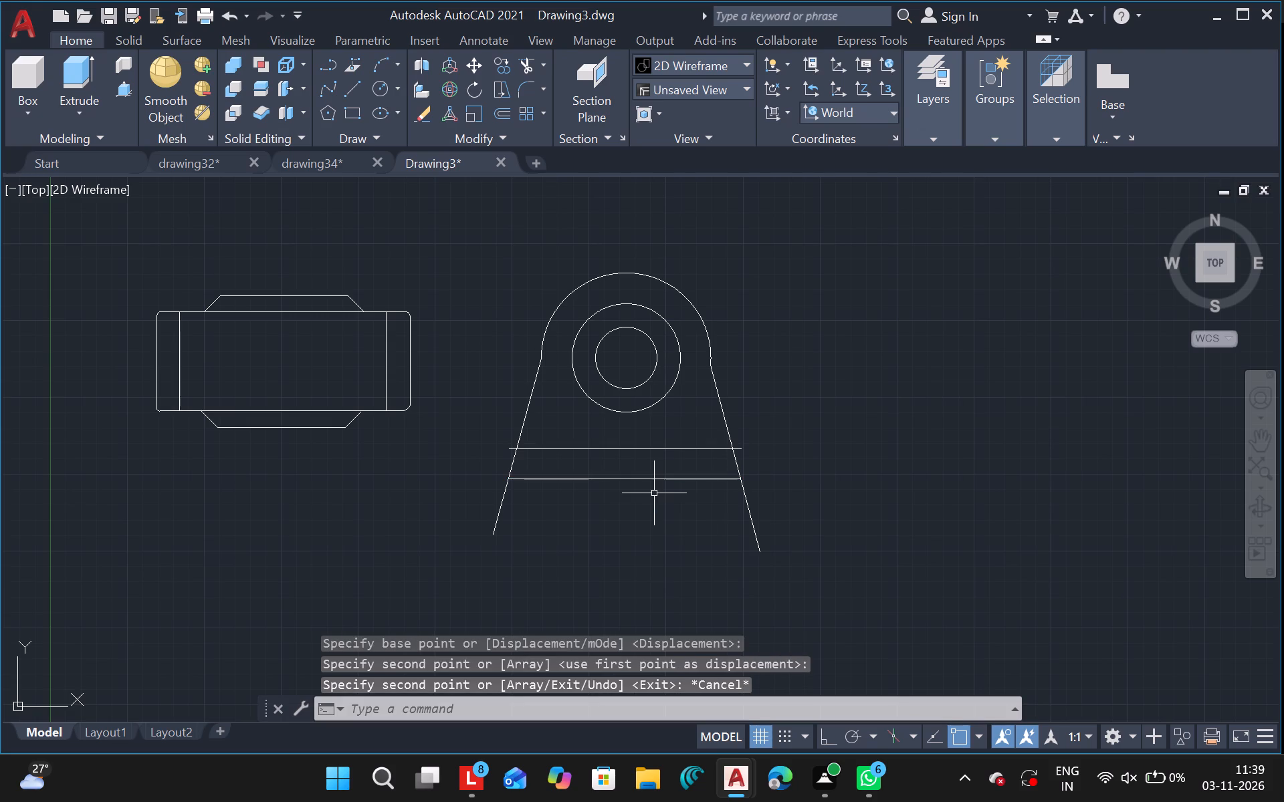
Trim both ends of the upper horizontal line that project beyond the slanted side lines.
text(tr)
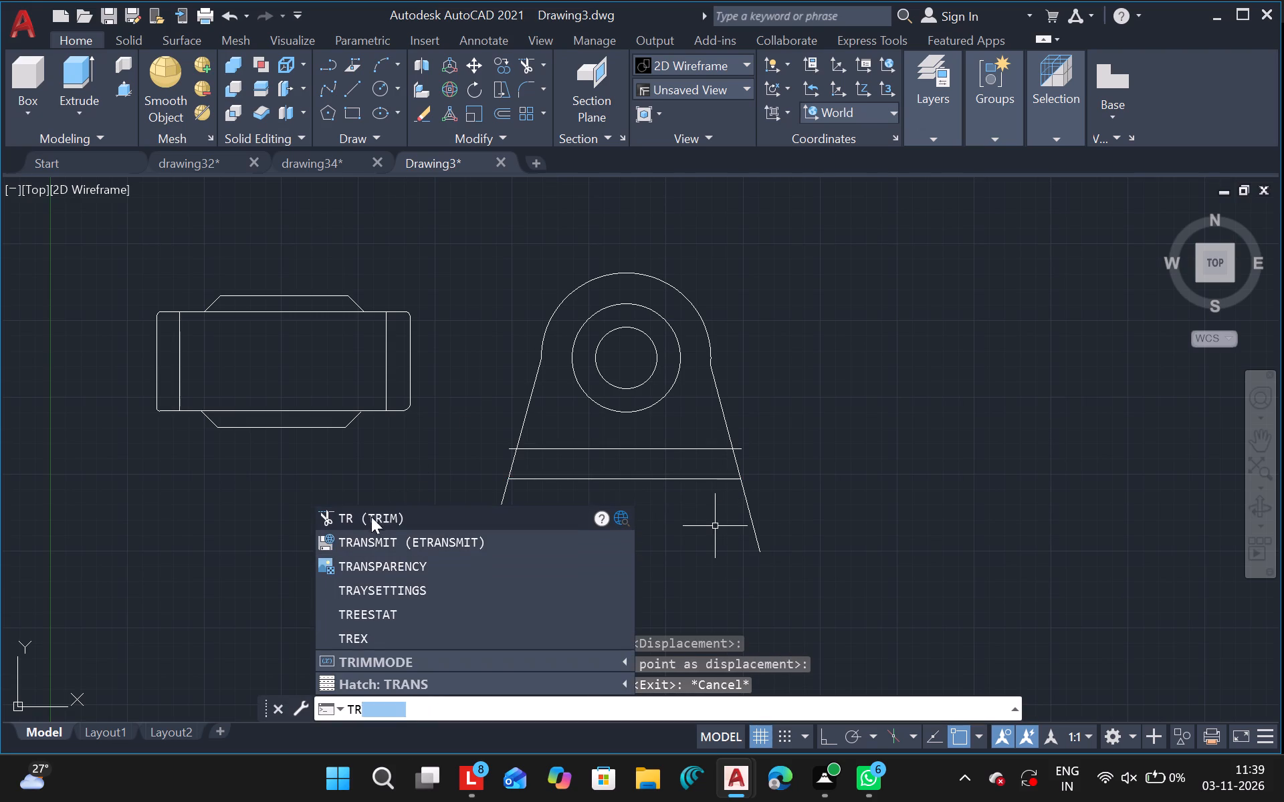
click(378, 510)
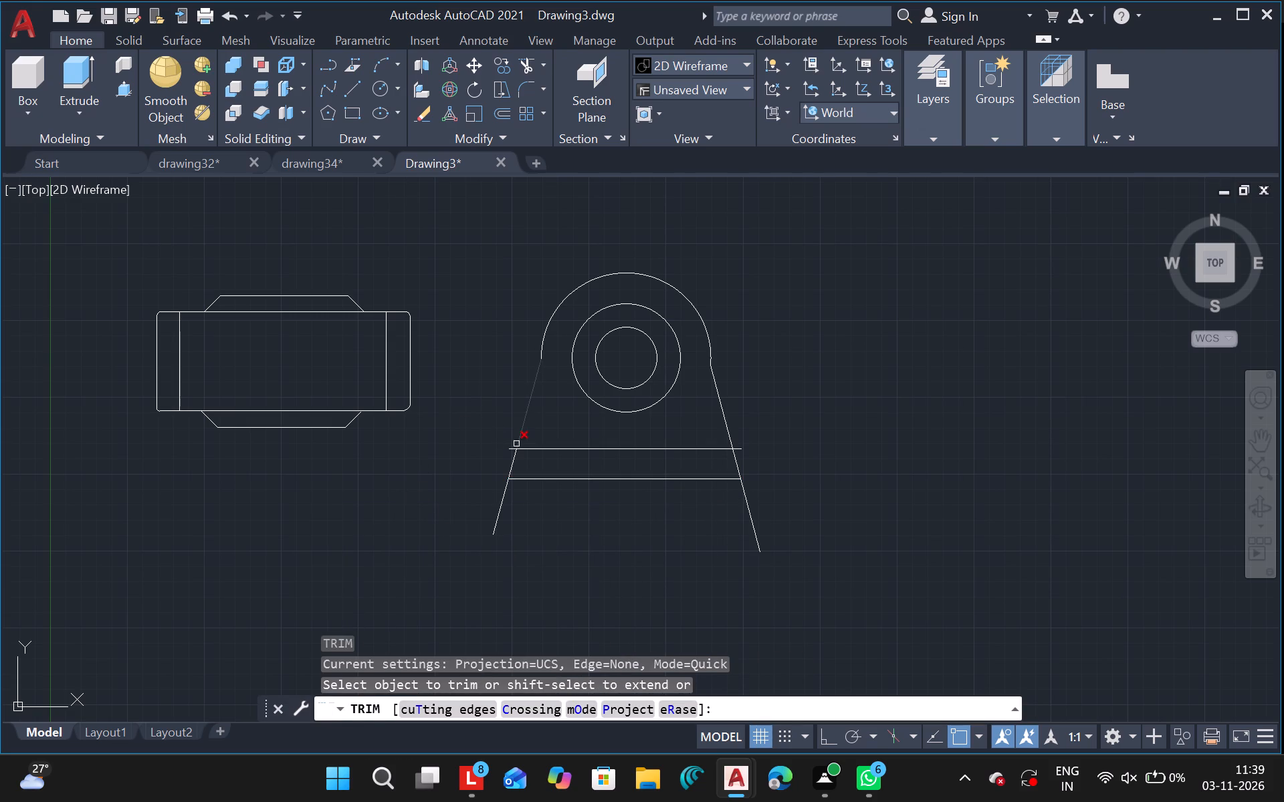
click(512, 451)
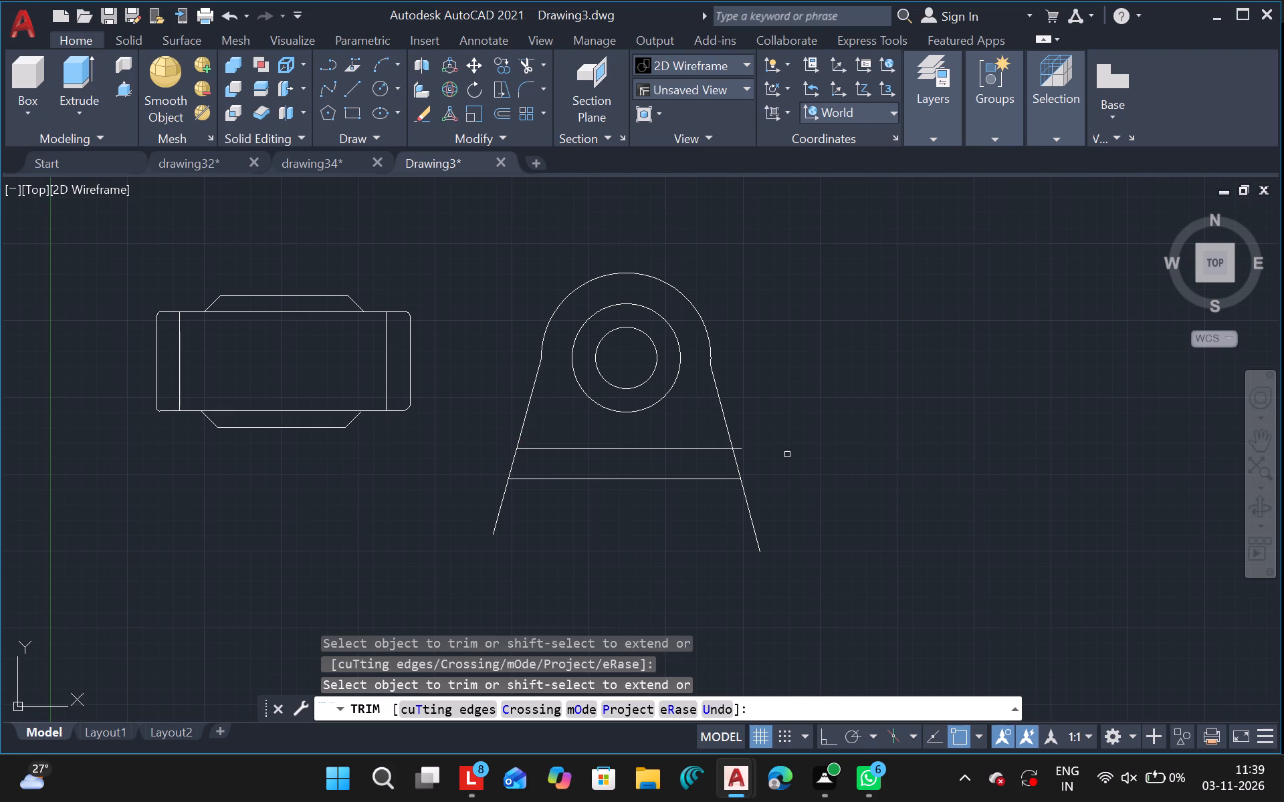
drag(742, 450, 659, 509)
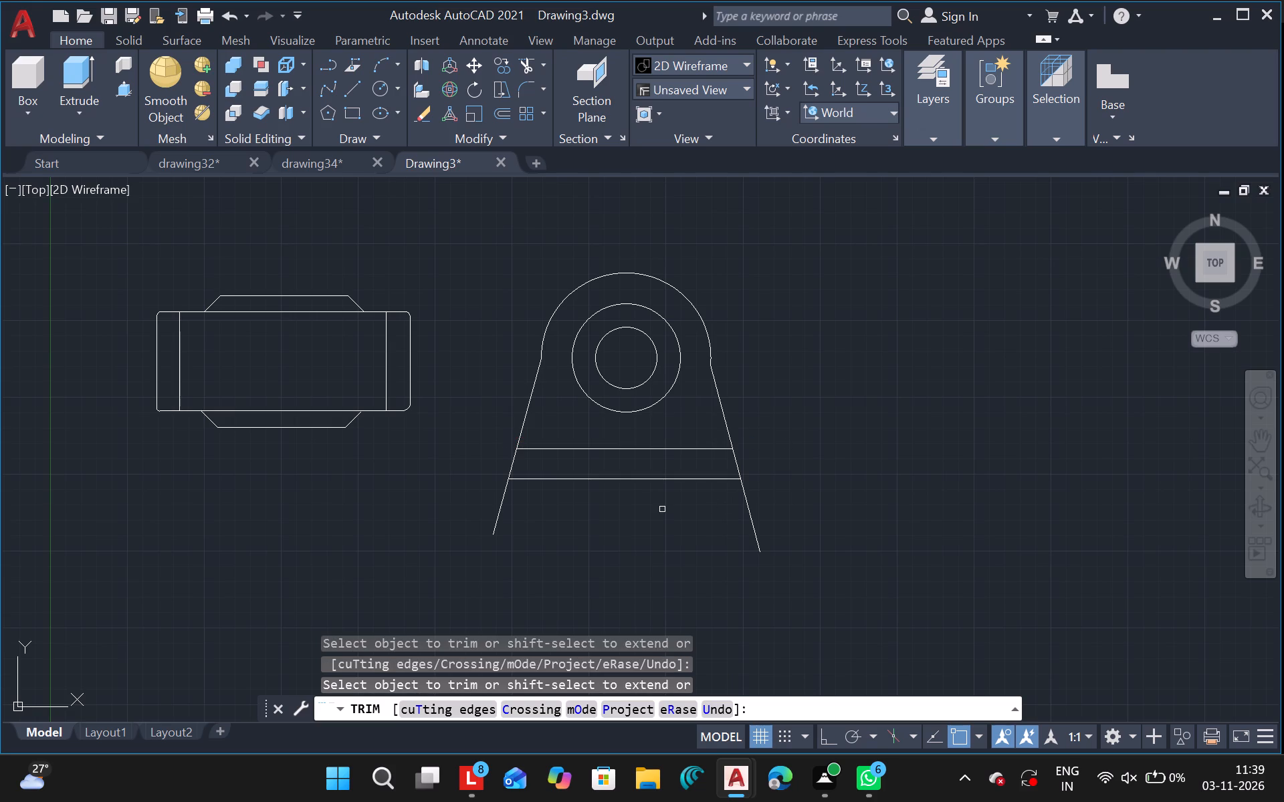
Trim away the lower base line and the portions of both slanted sides below the upper horizontal line.
drag(659, 509, 632, 476)
click(632, 476)
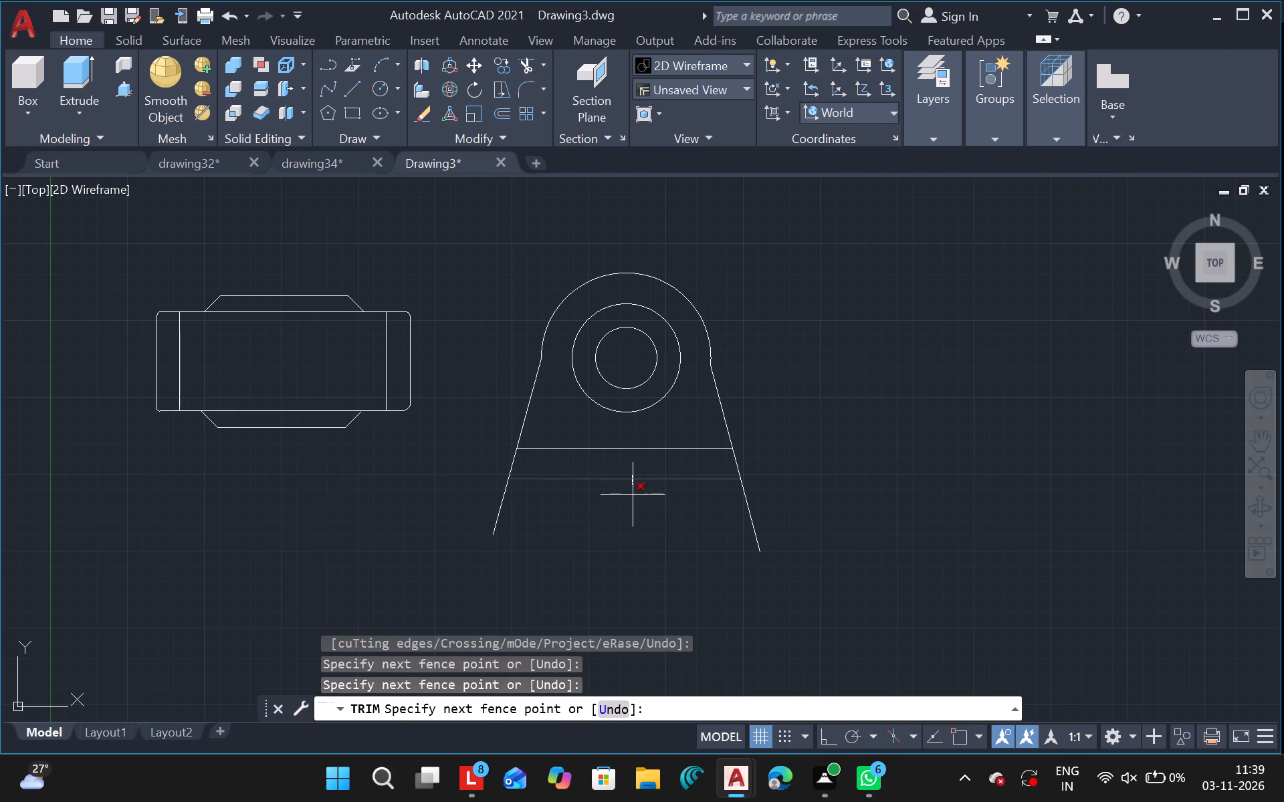
click(633, 495)
drag(450, 471, 756, 460)
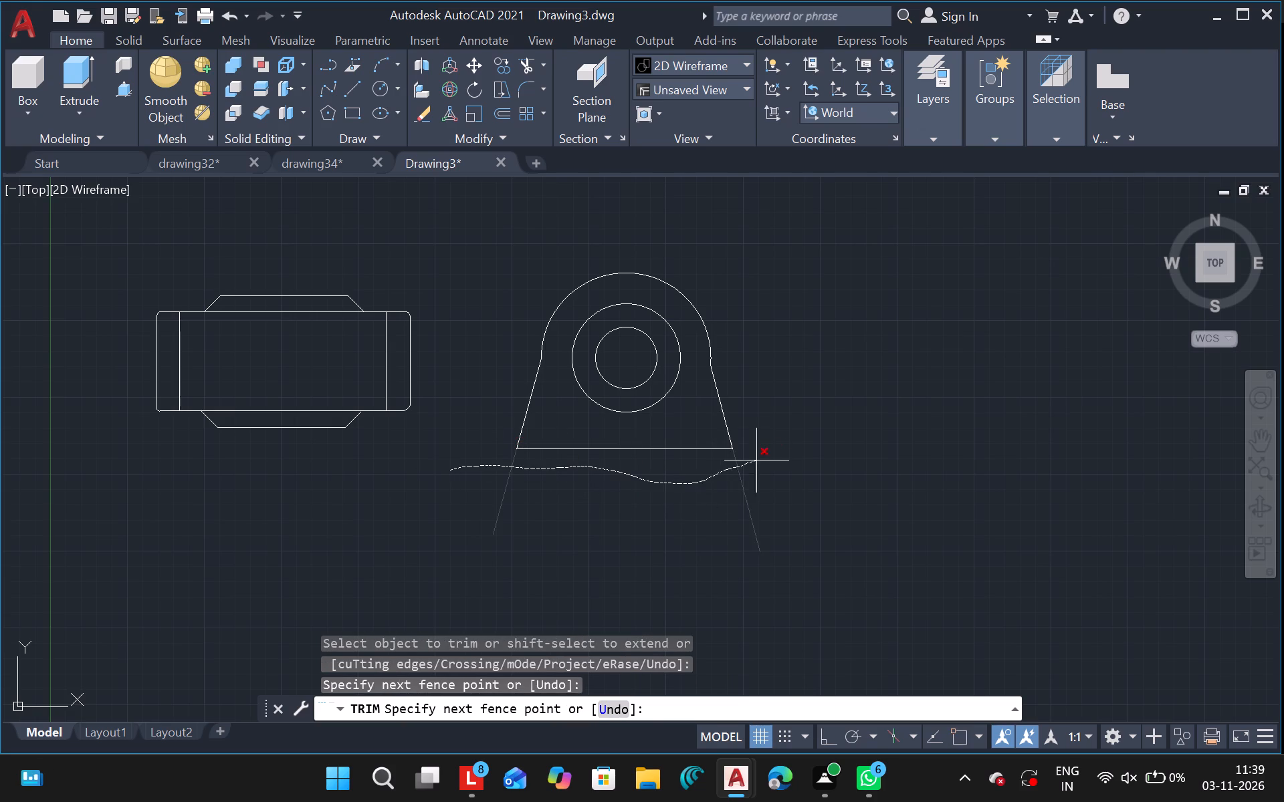
drag(756, 460, 815, 462)
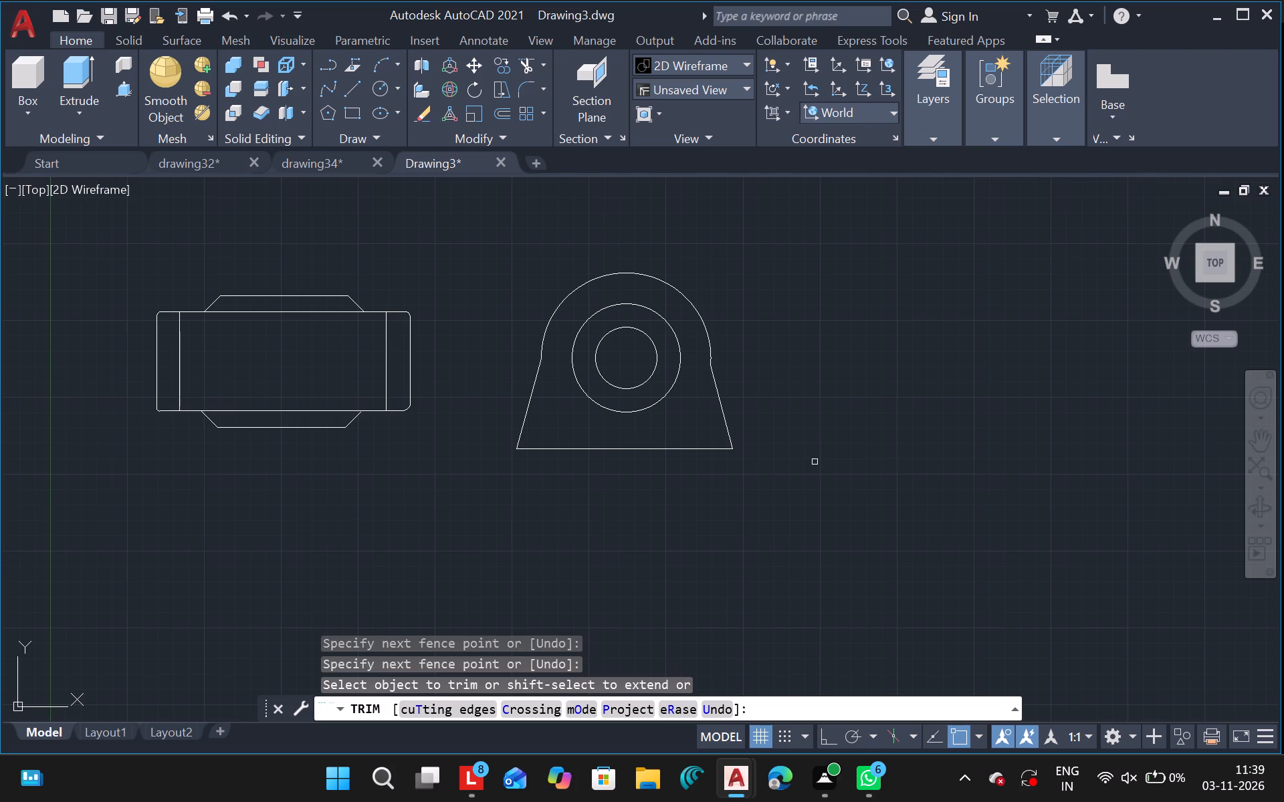
key(Escape)
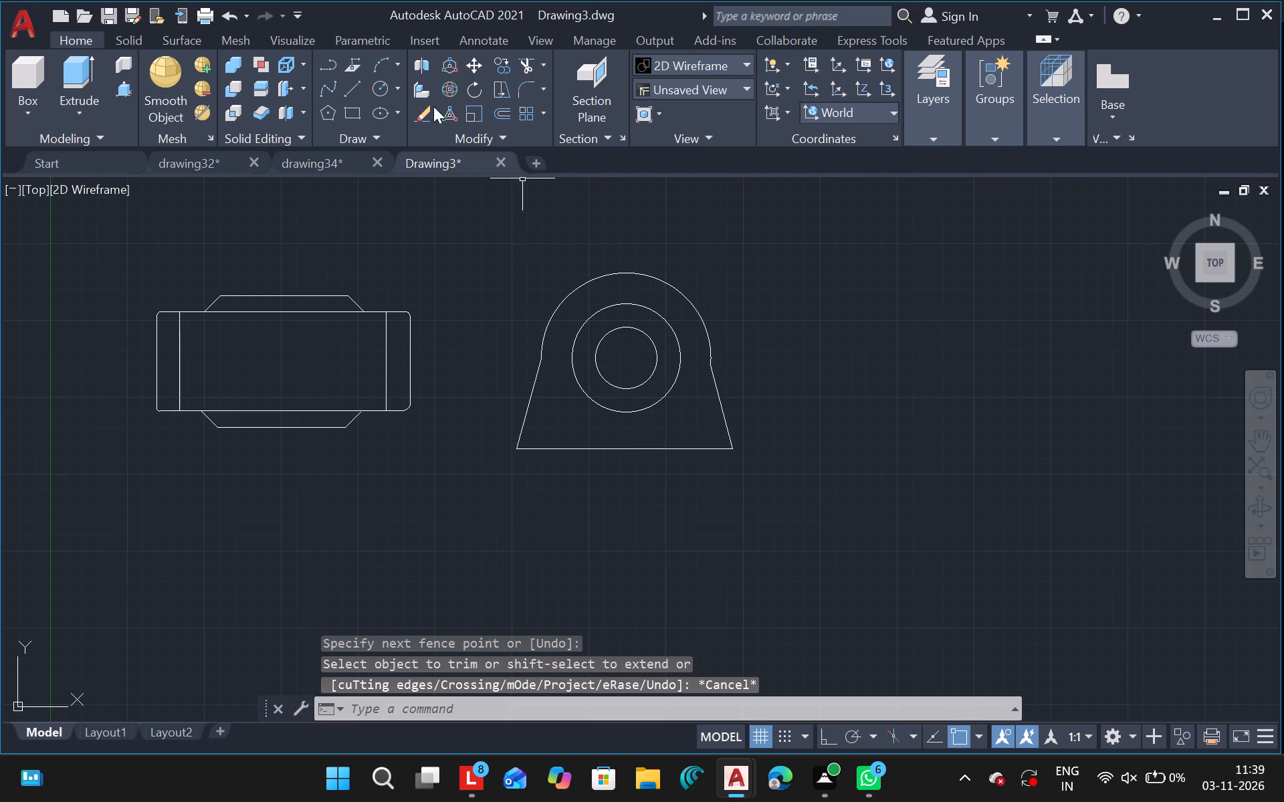
Delete the horizontal line joining the lower ends of the two slanted sides.
click(358, 82)
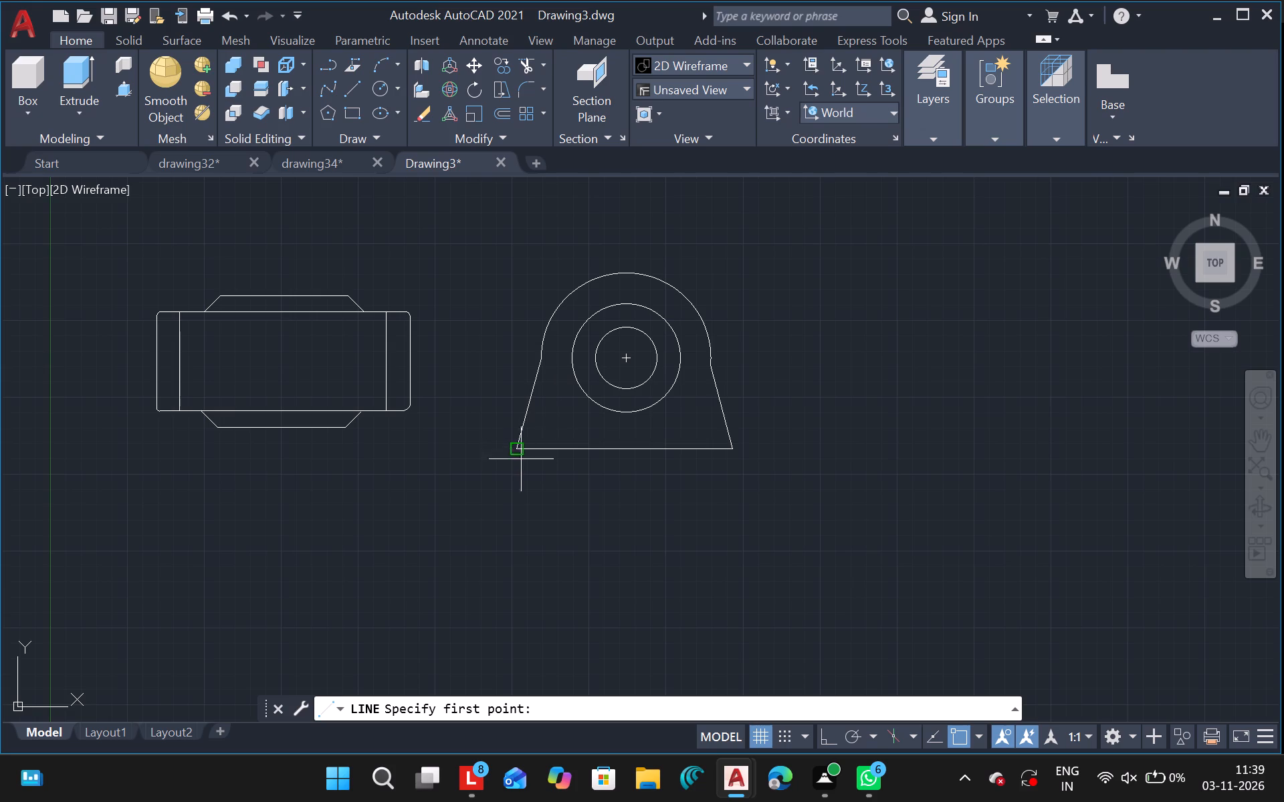
key(Escape)
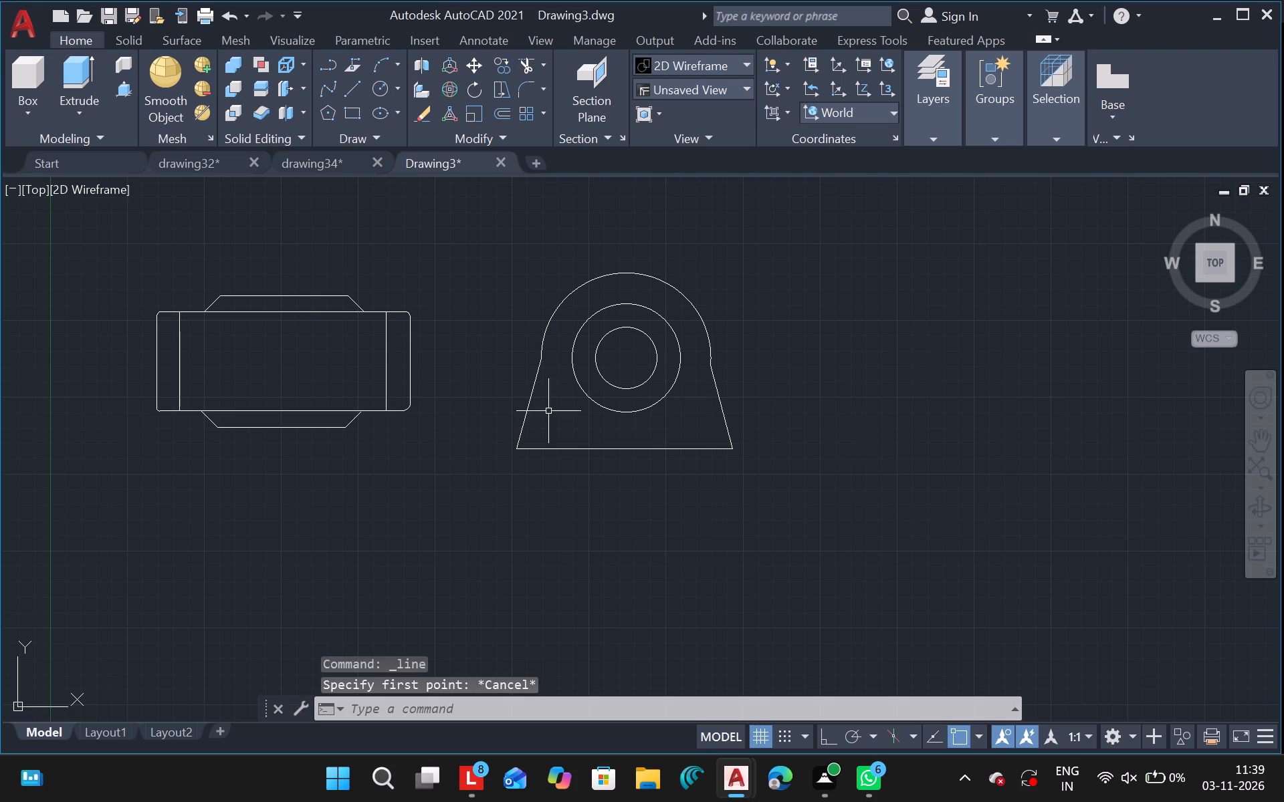
click(534, 448)
key(Delete)
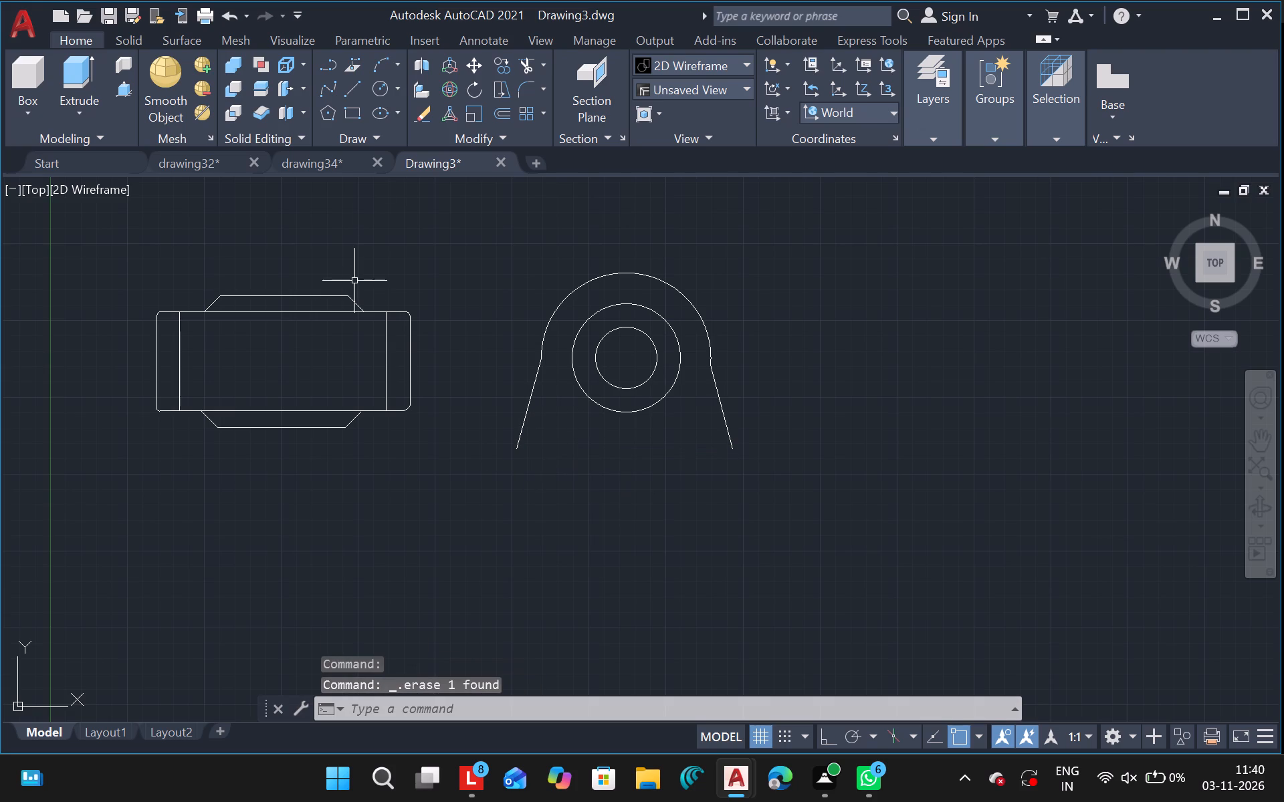
Draw a short horizontal line outward from the lower end of the left slanted side.
click(351, 92)
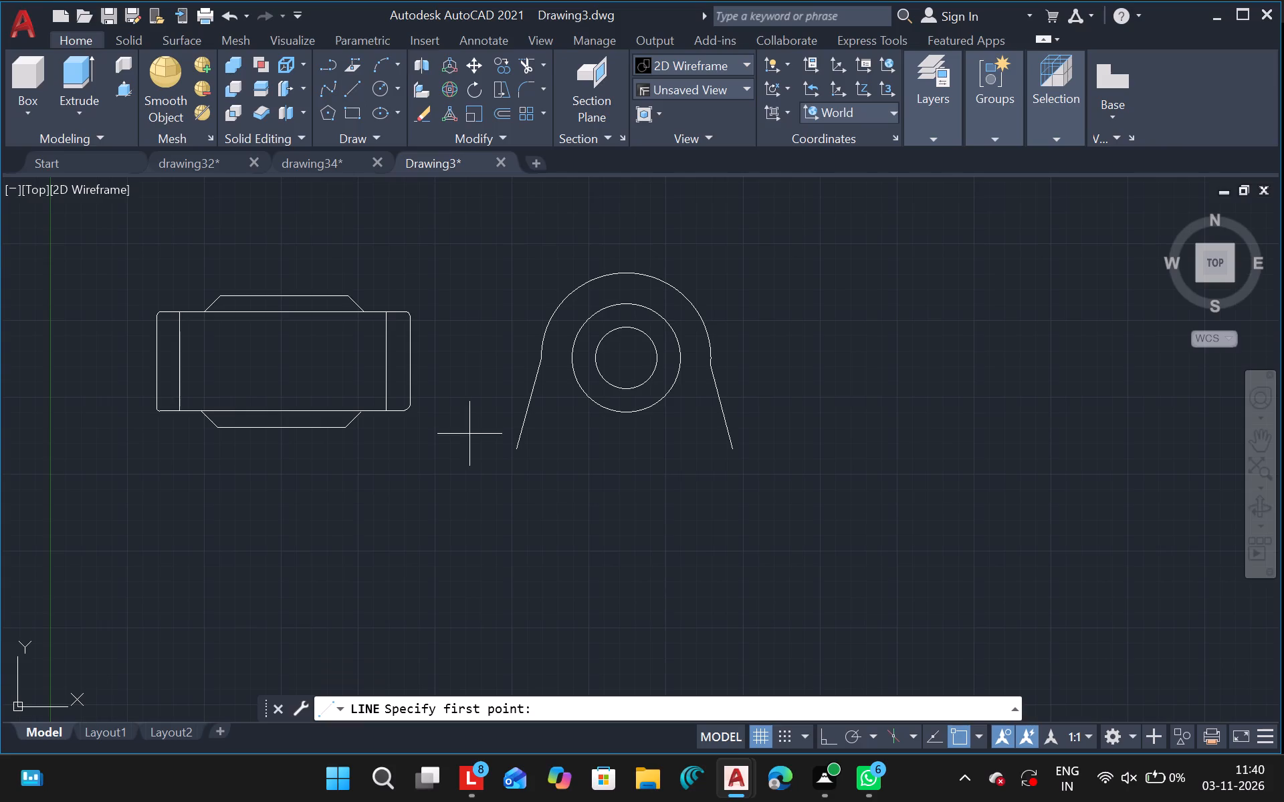
drag(512, 446, 494, 442)
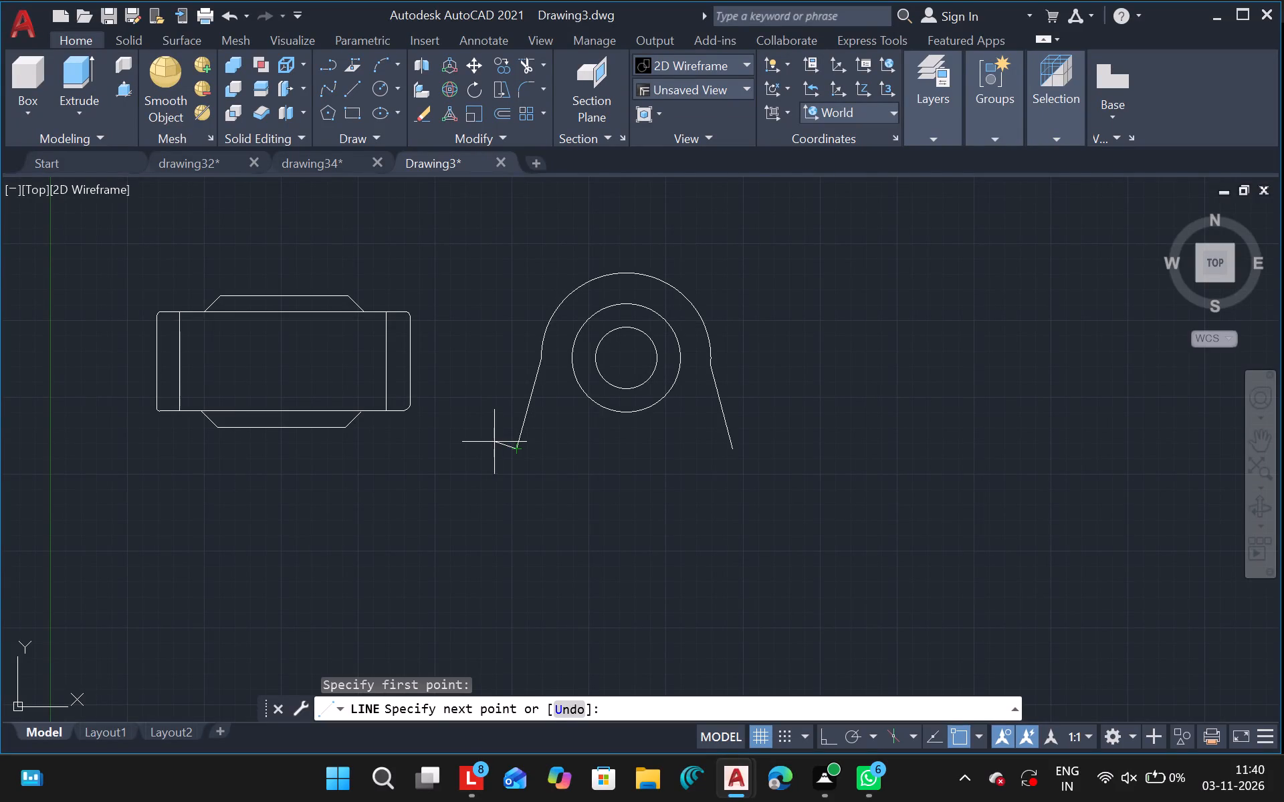
drag(494, 442, 492, 457)
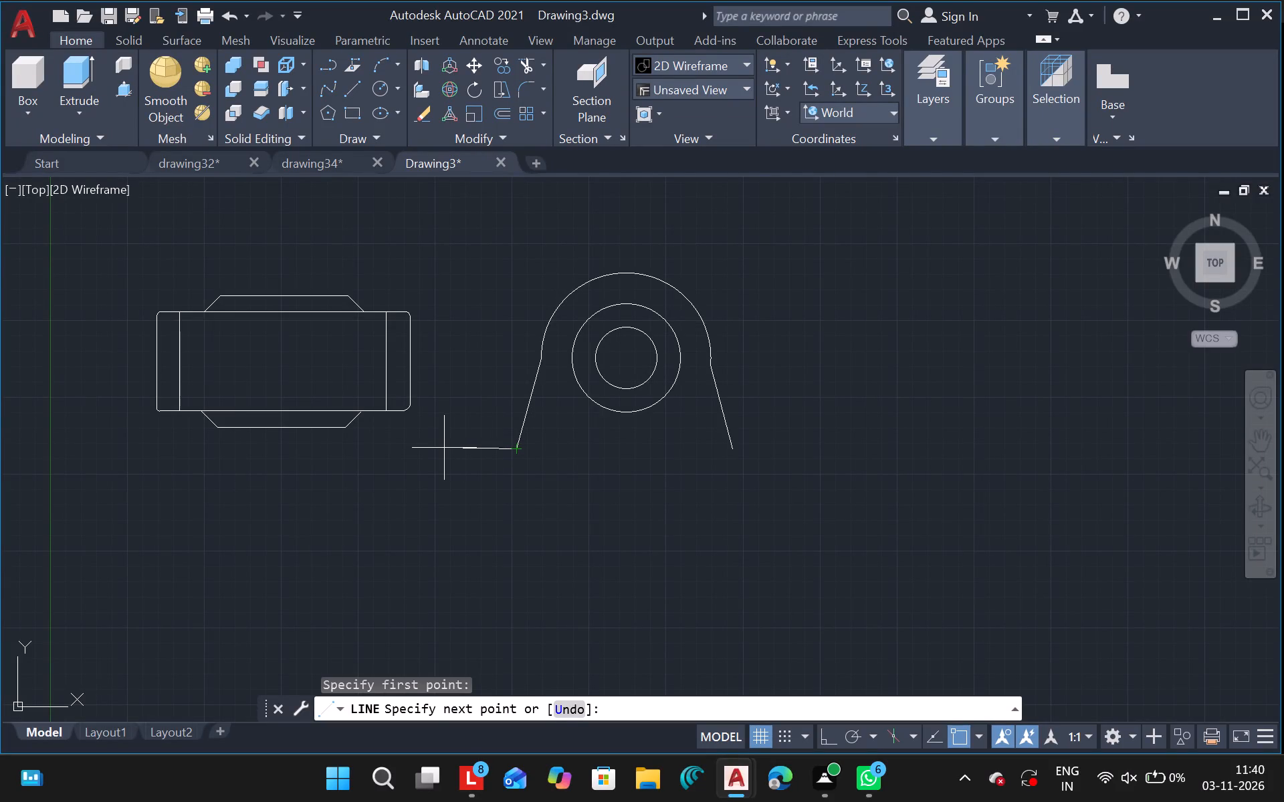
click(443, 449)
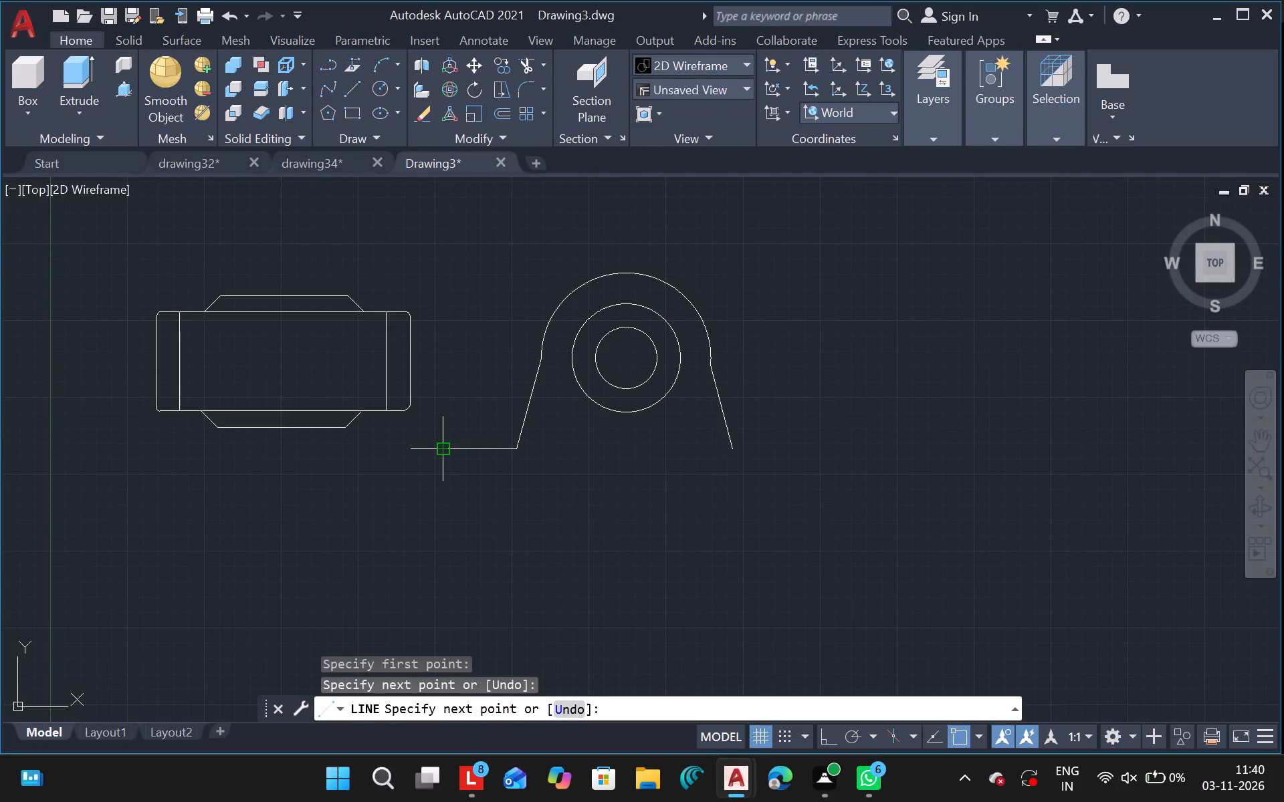
key(Escape)
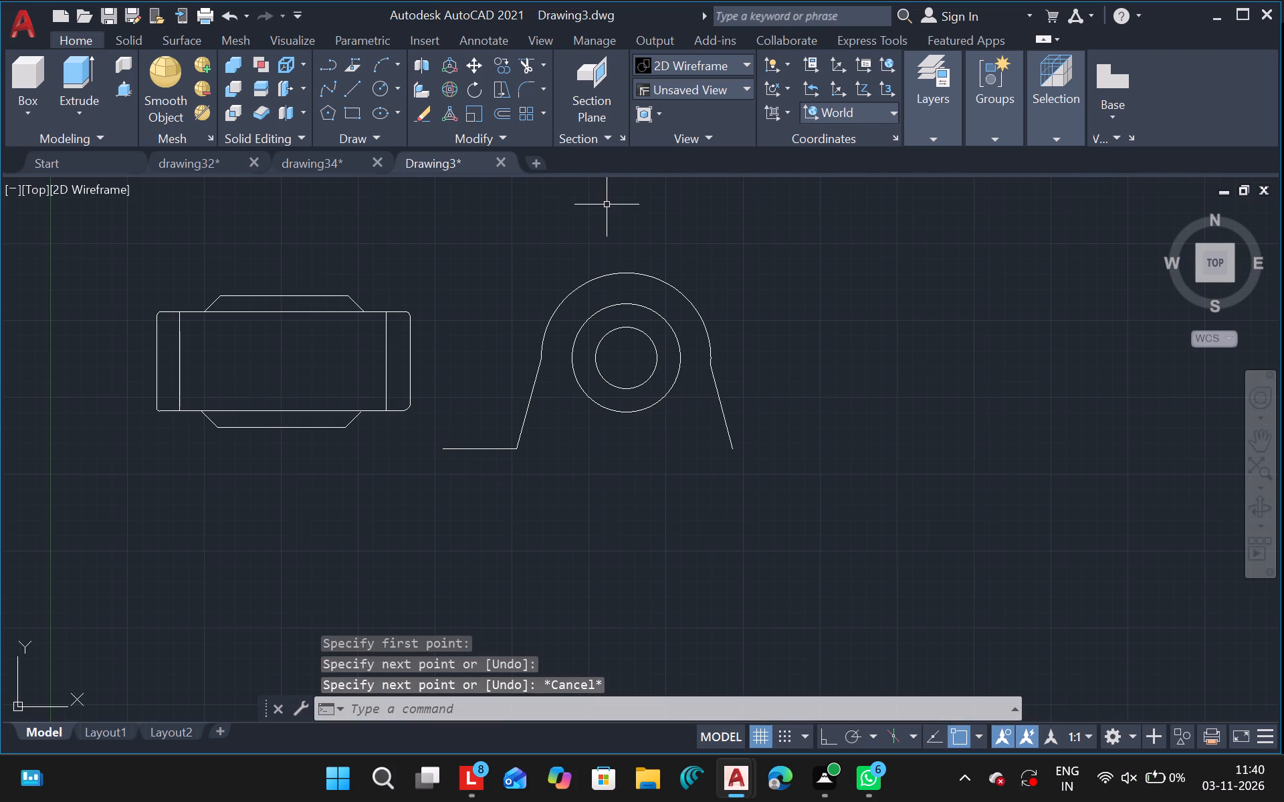
Draw a short horizontal line outward from the lower end of the right slanted side.
click(360, 88)
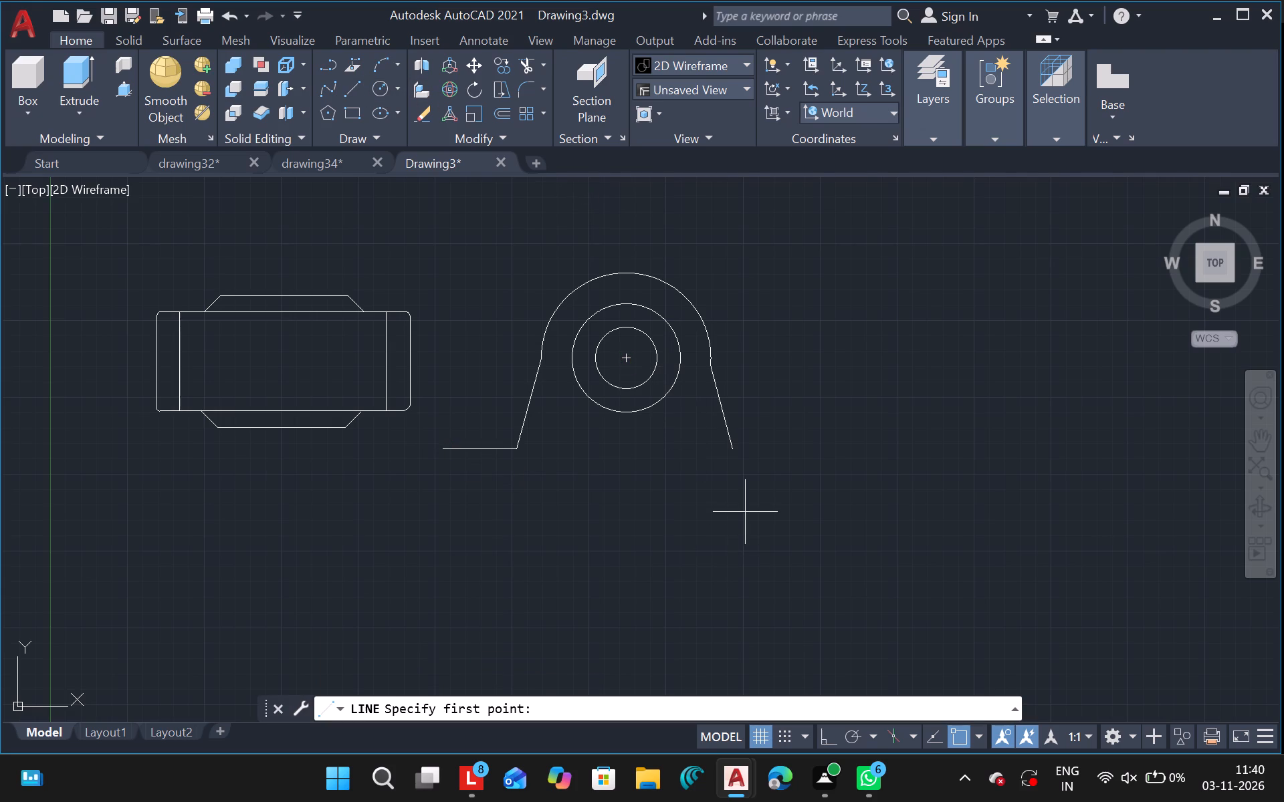
drag(732, 450, 767, 457)
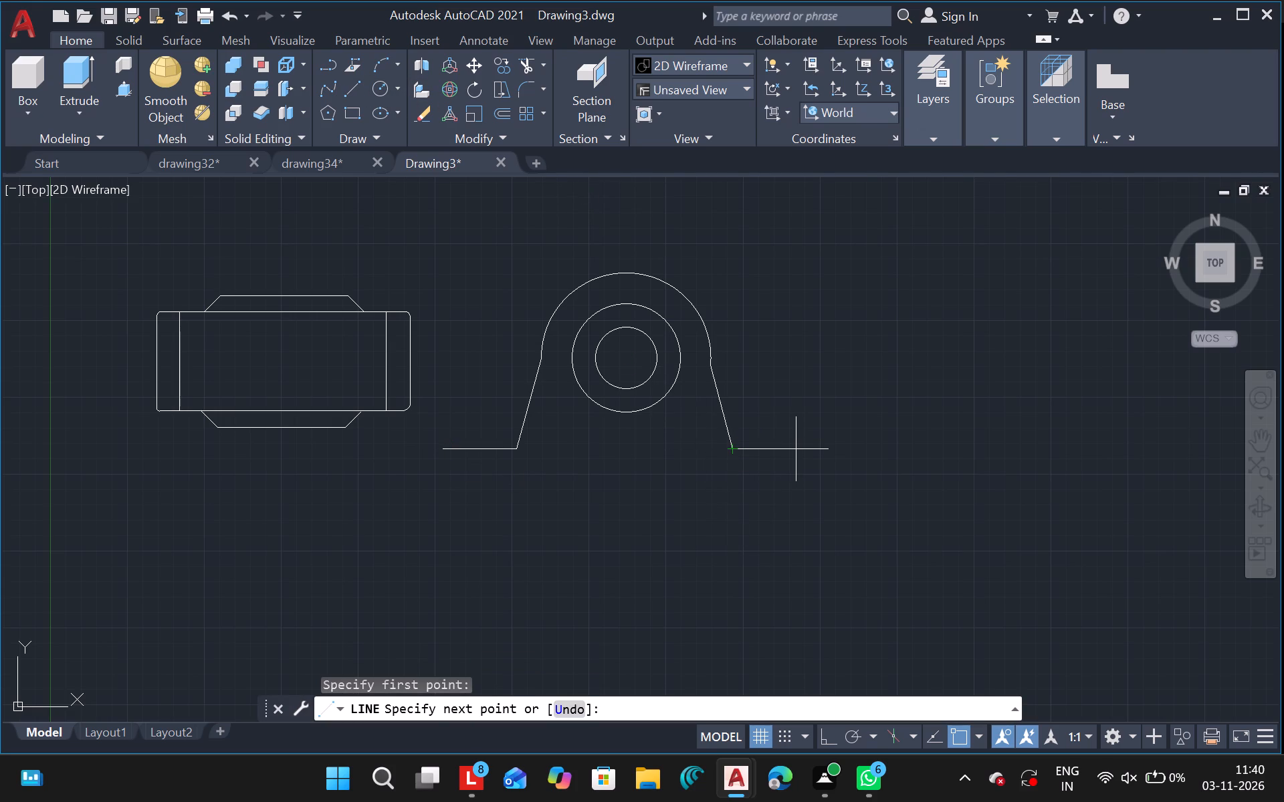
click(796, 449)
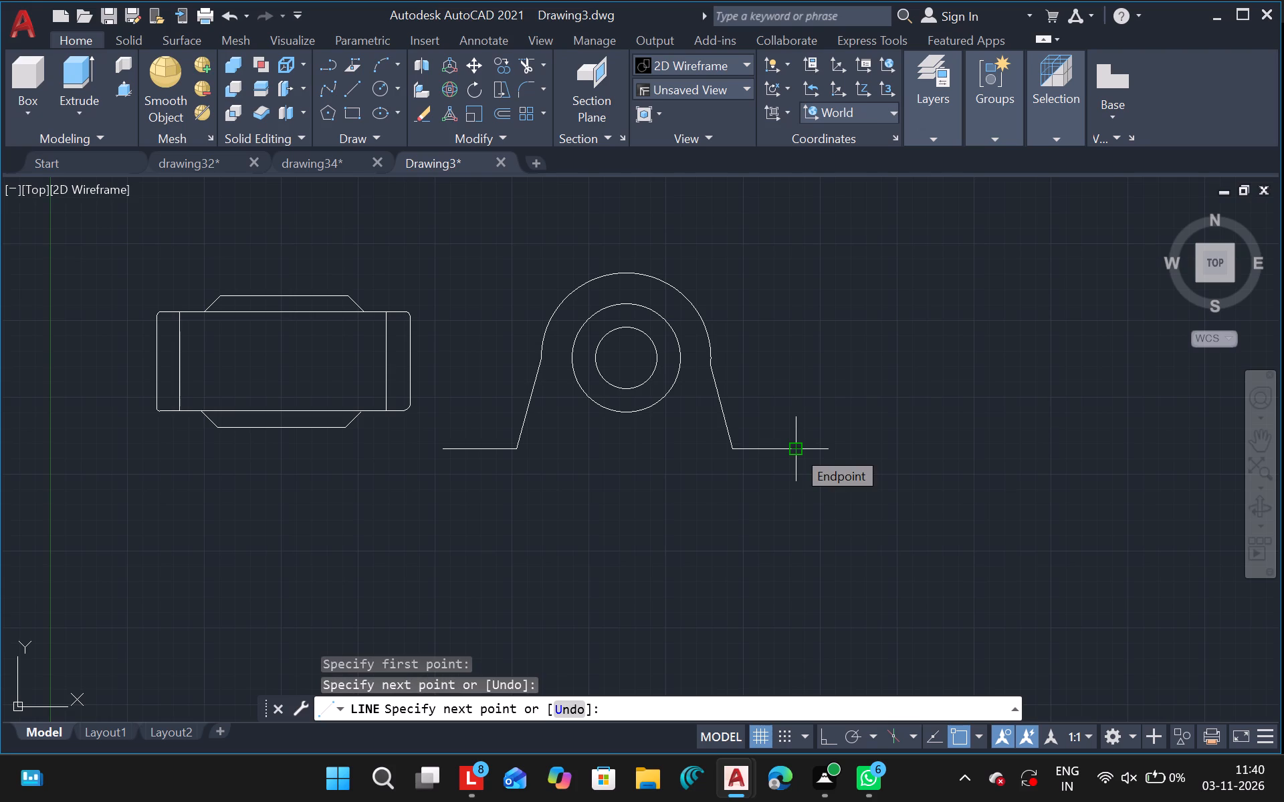
key(Escape)
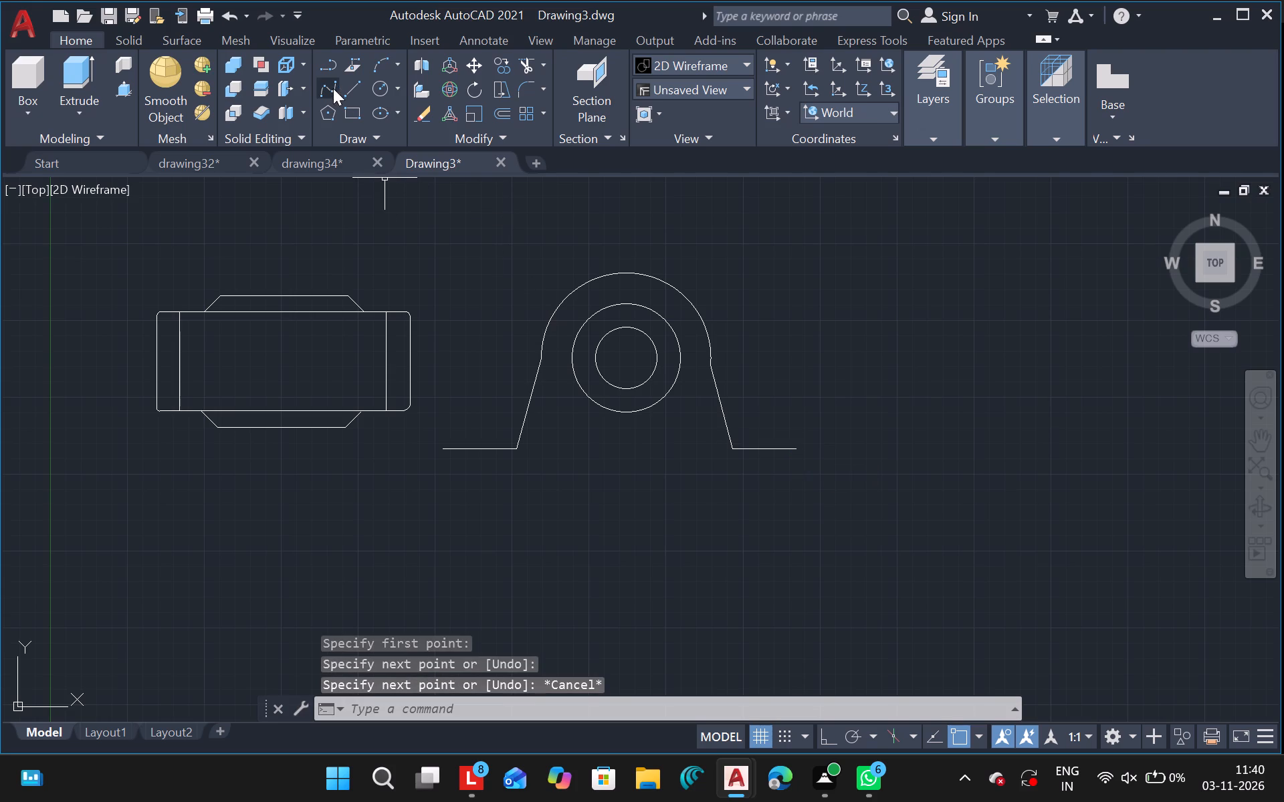
Draw a shallow U-shaped base of three connected lines, its verticals crossing both short outward lines and its bottom edge below them.
click(348, 86)
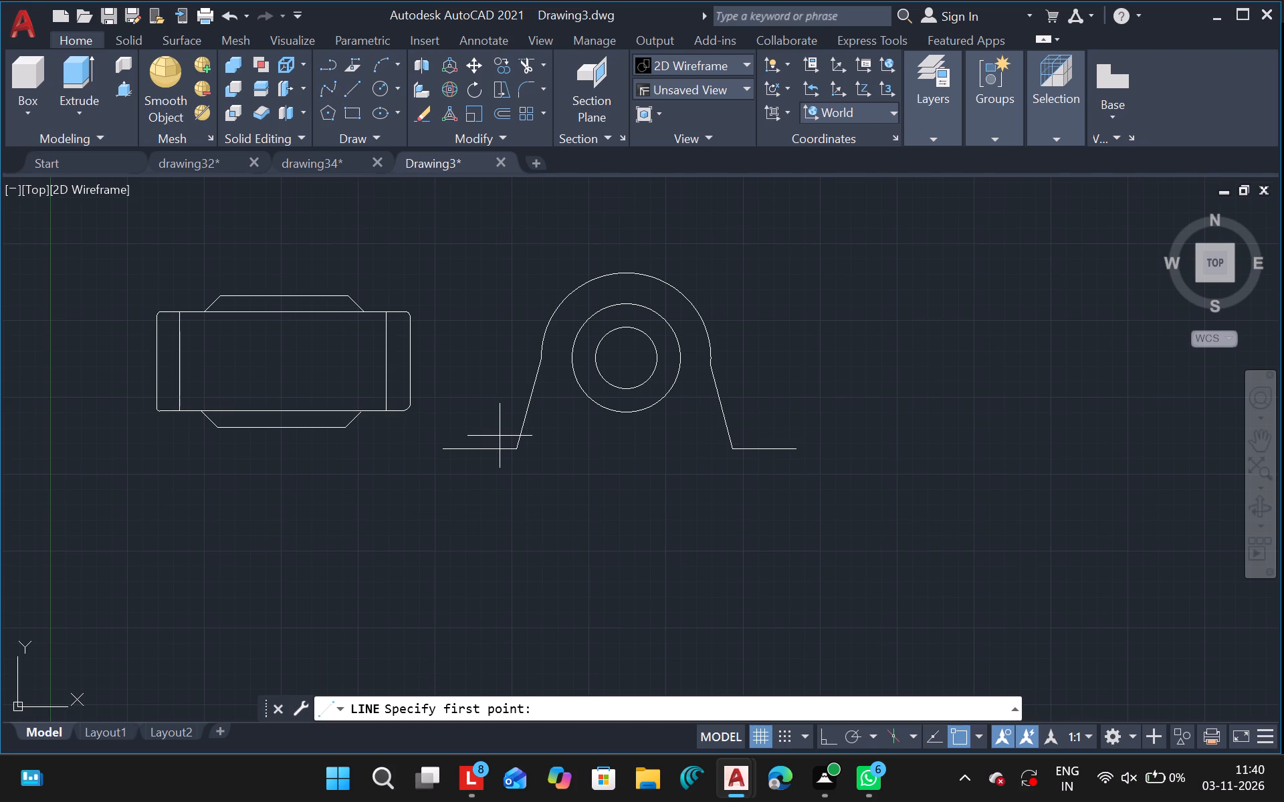
drag(500, 436, 525, 489)
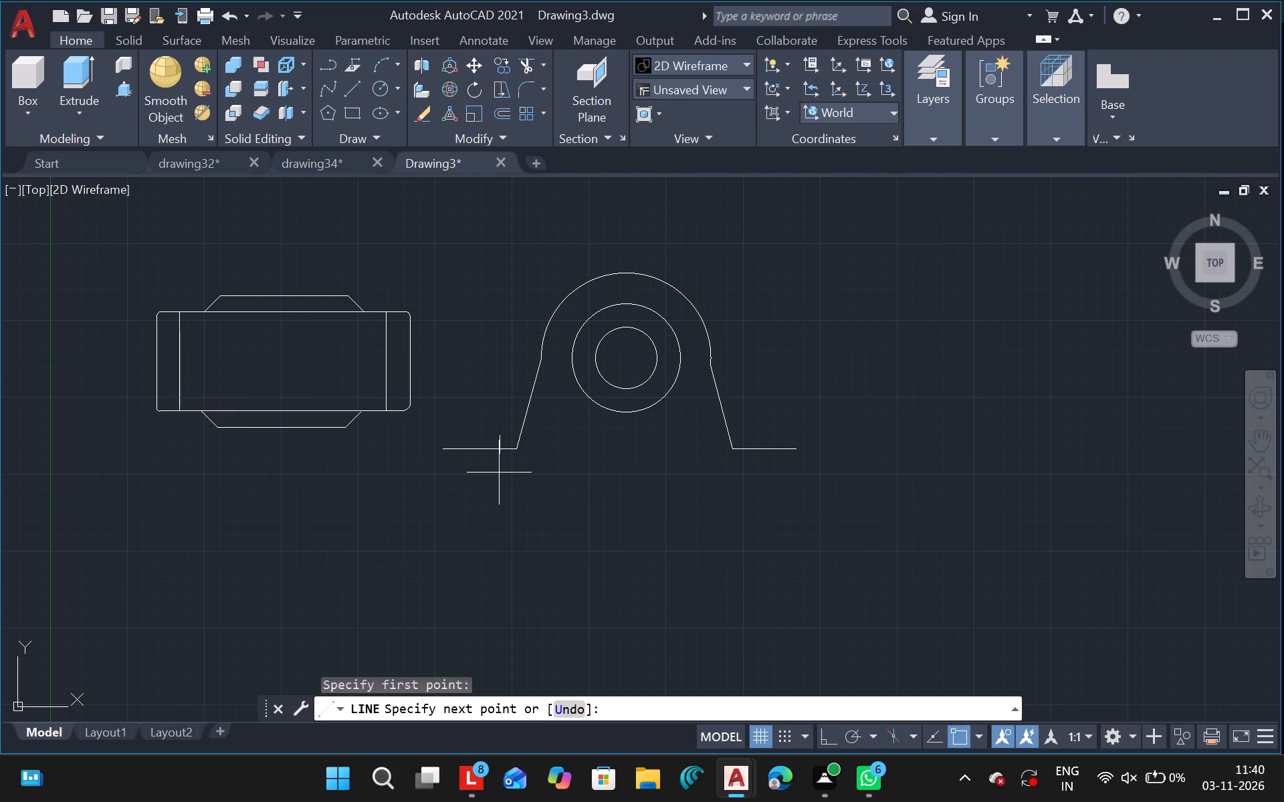
click(499, 467)
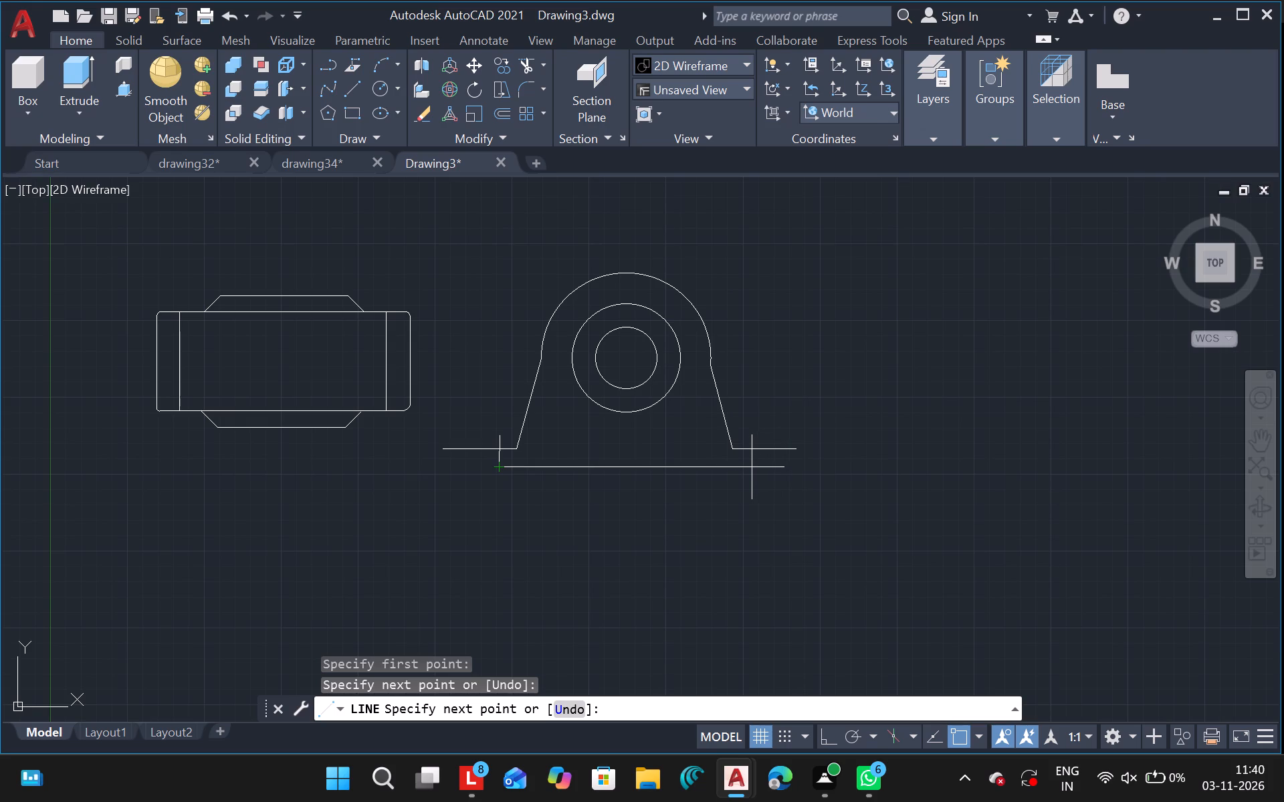
click(752, 467)
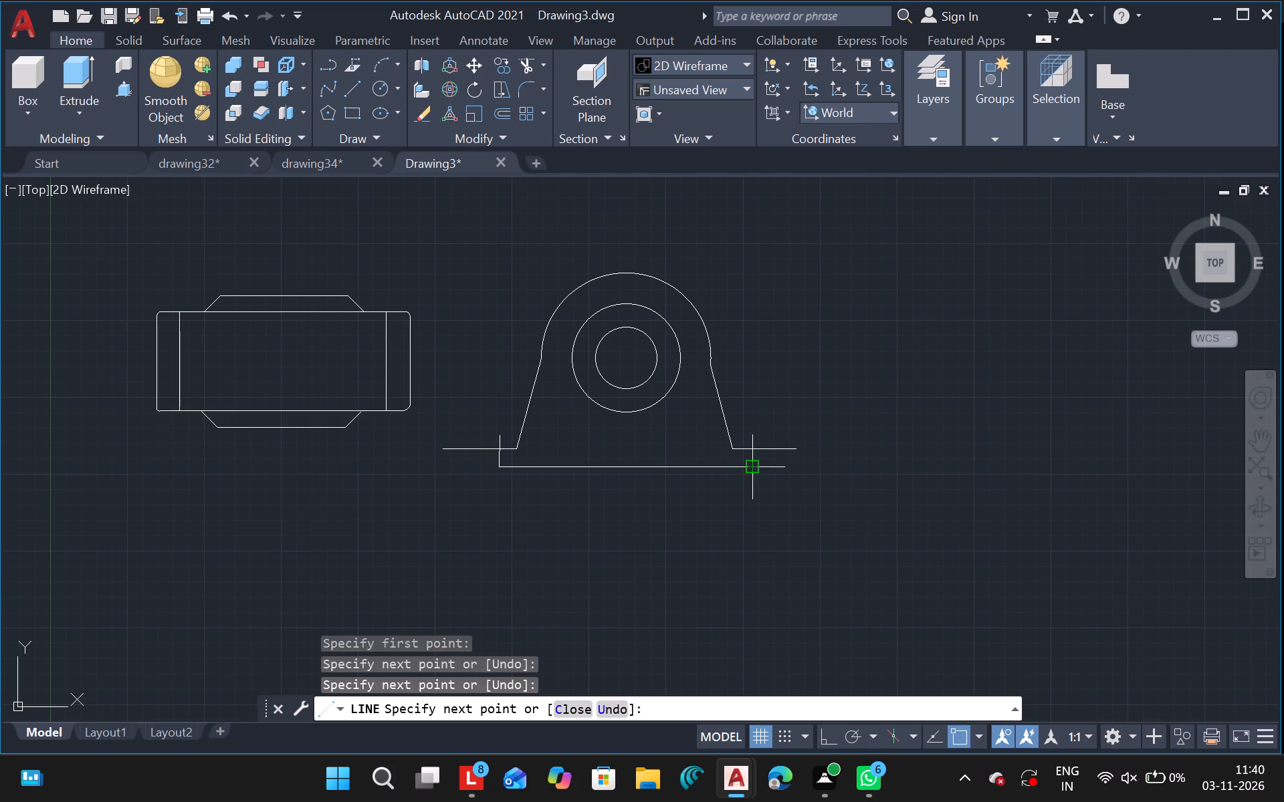
click(752, 412)
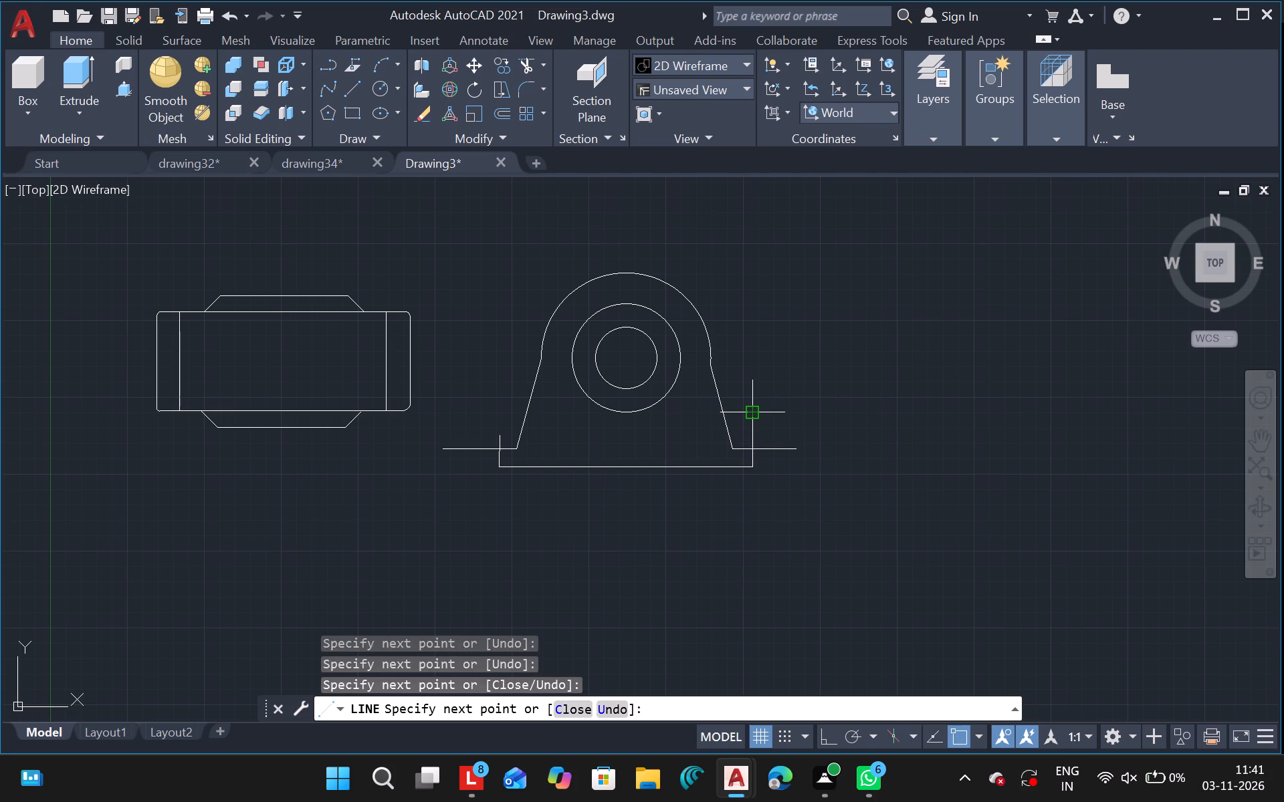
key(Escape)
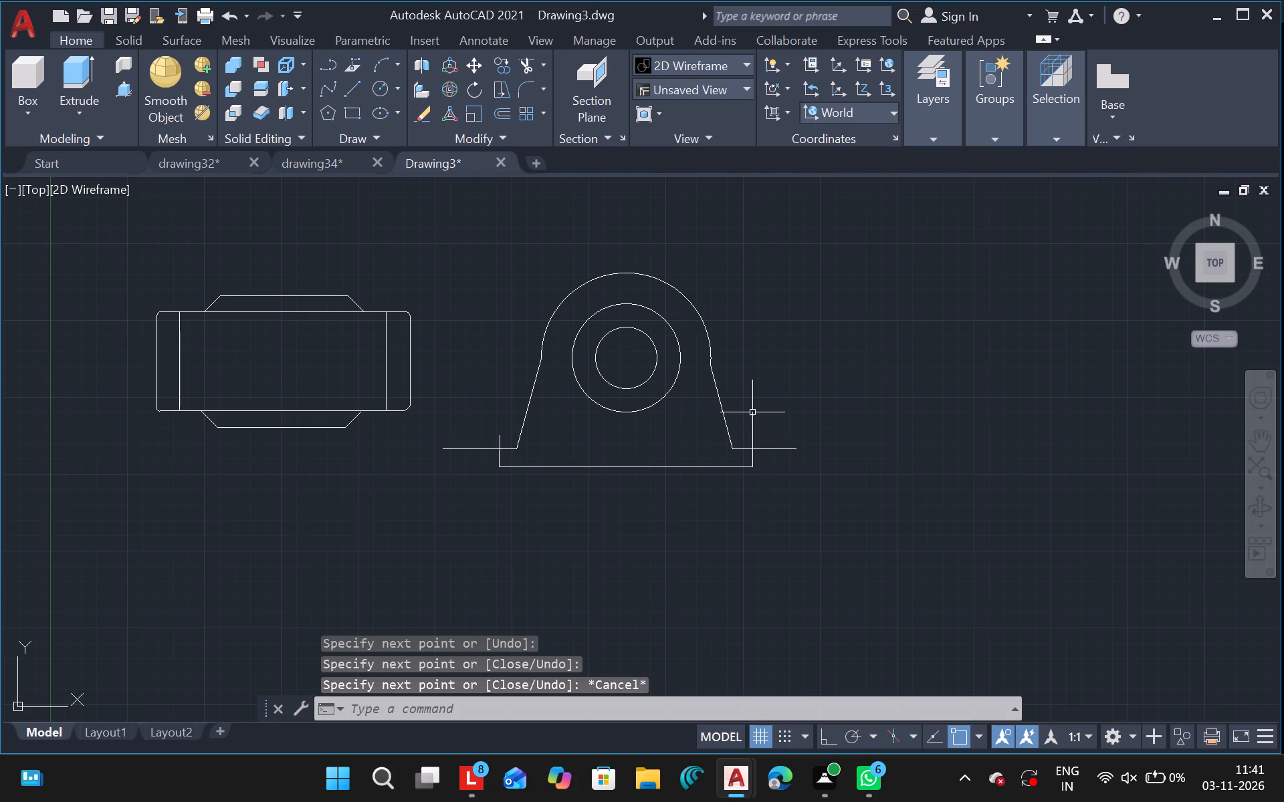
Trim the horizontal and vertical line ends that project past both upper corners of the base.
text(tr)
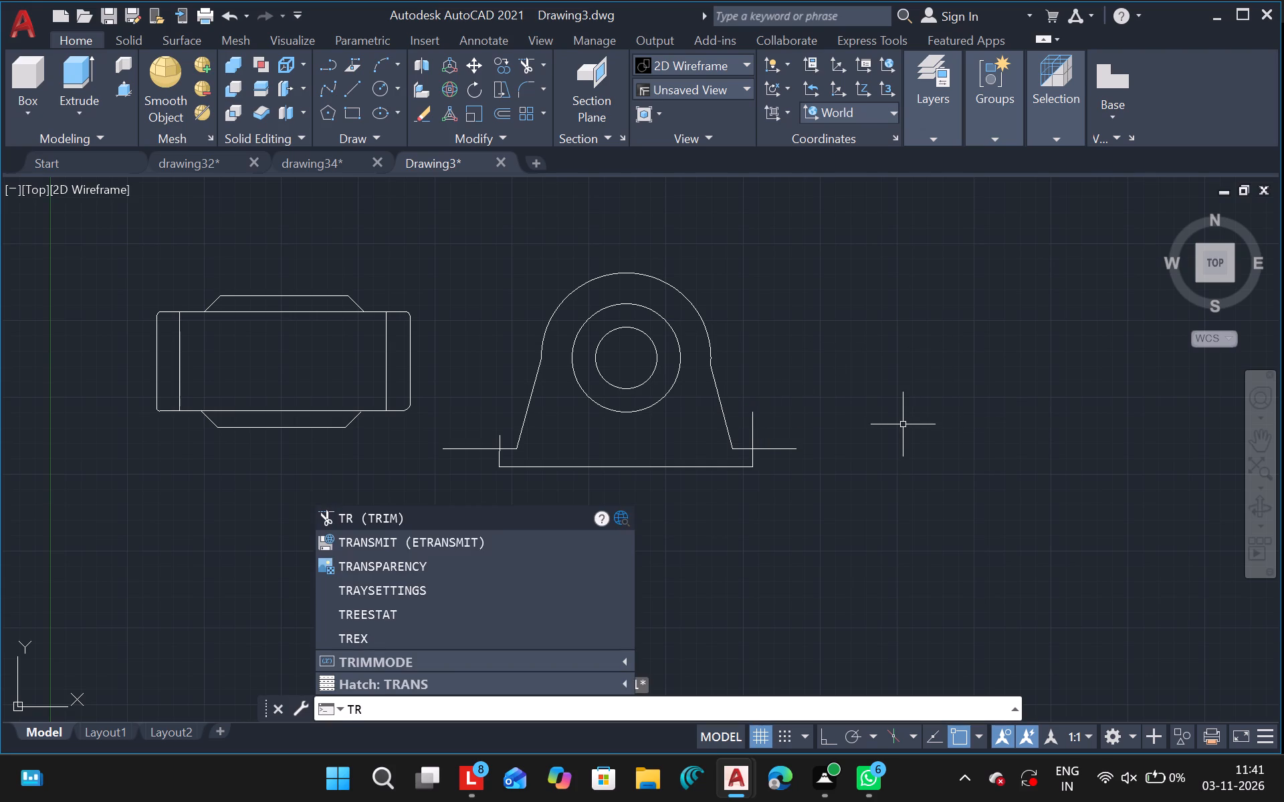
click(410, 522)
drag(464, 418, 475, 471)
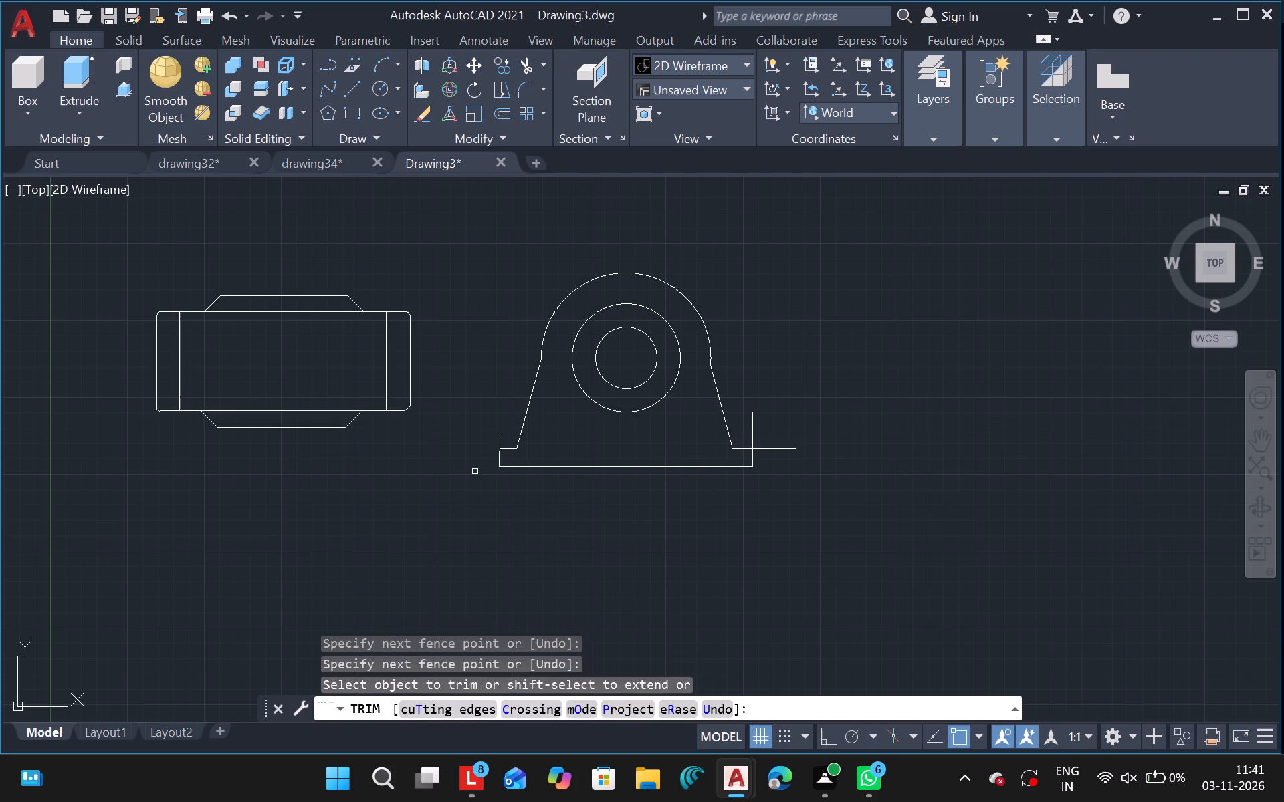
click(495, 442)
drag(495, 442, 502, 436)
click(502, 436)
drag(744, 421, 781, 475)
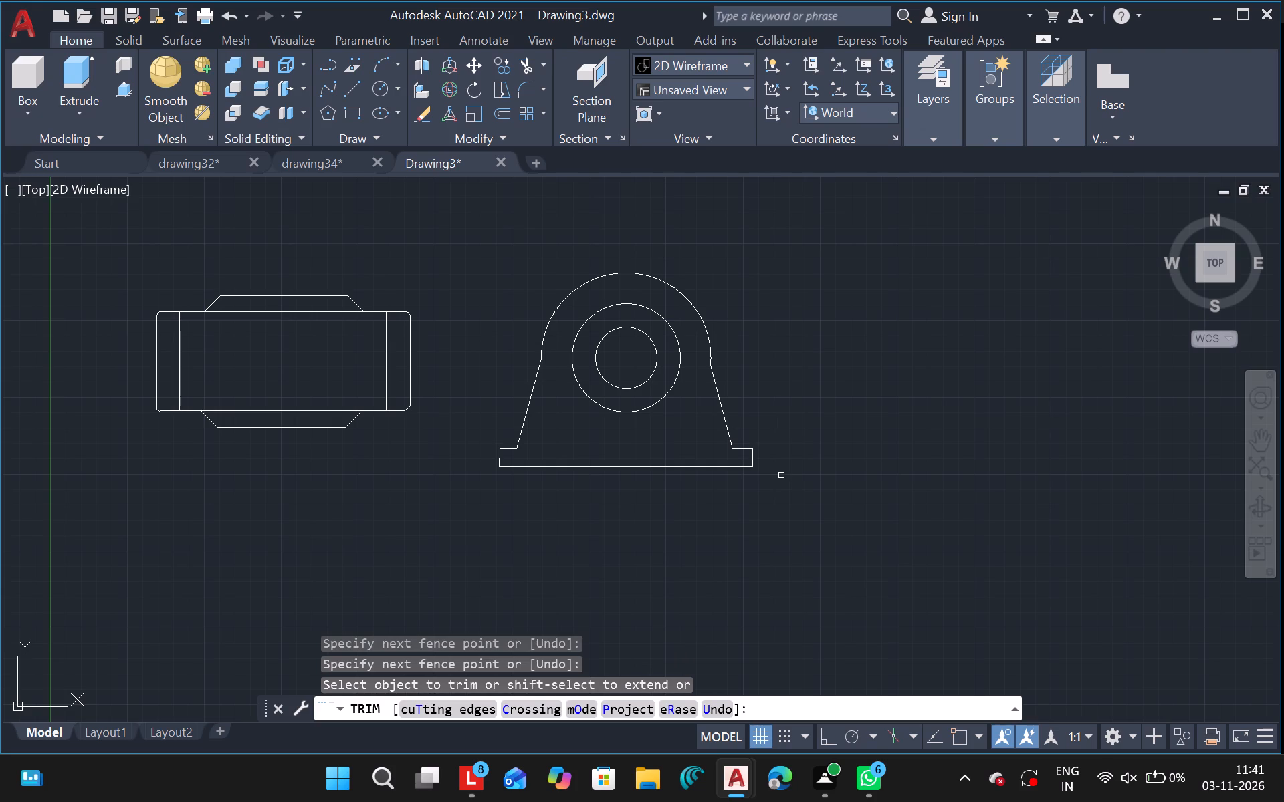
key(Escape)
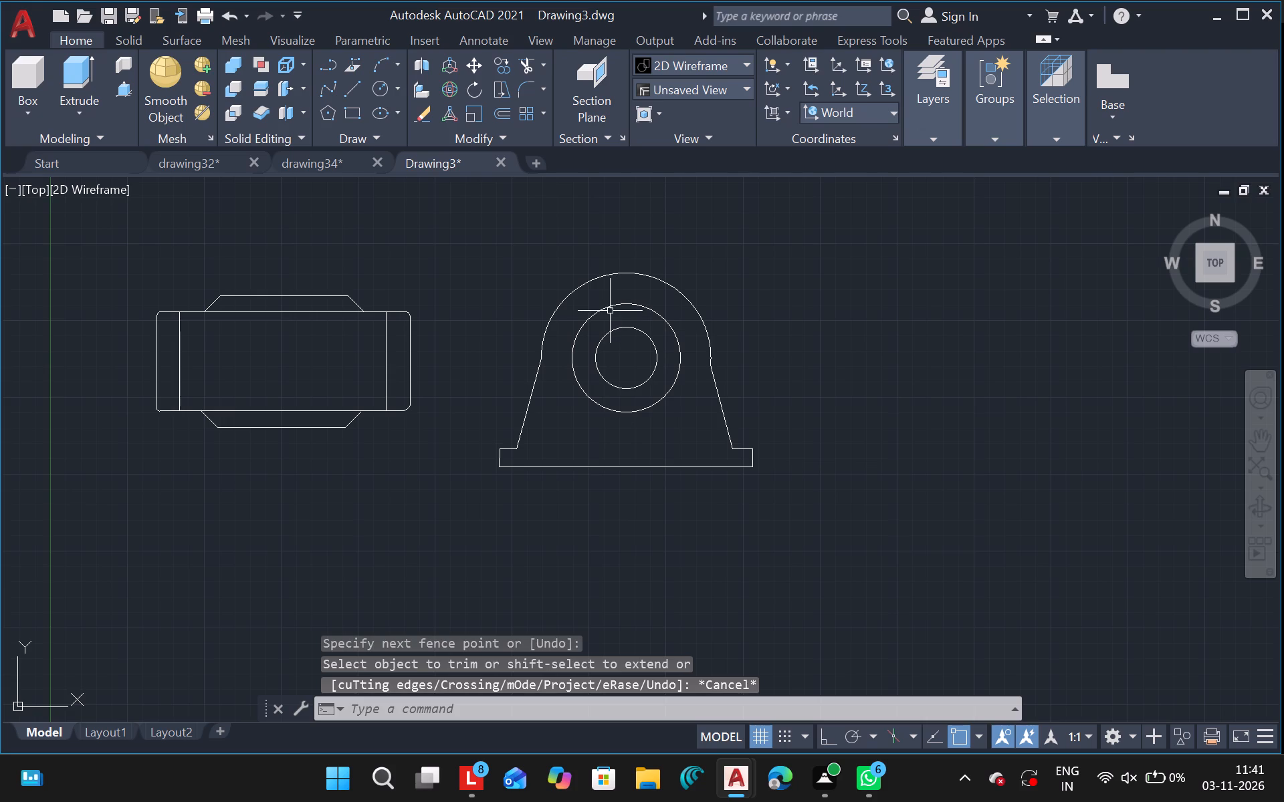
Move the bracket's slanted sides, flanged base and middle circle together a short distance upward, keeping the outer arc and smallest circle in place.
drag(496, 425, 844, 386)
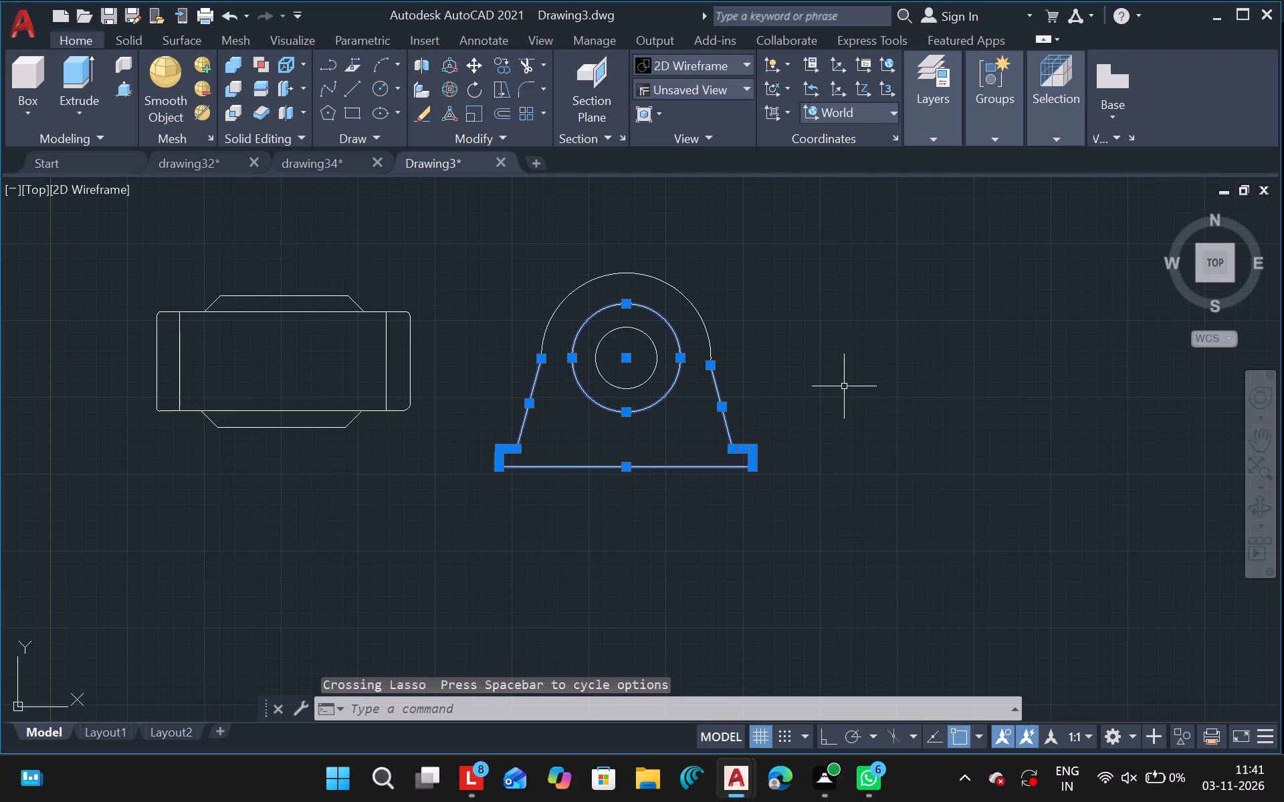
text(mo)
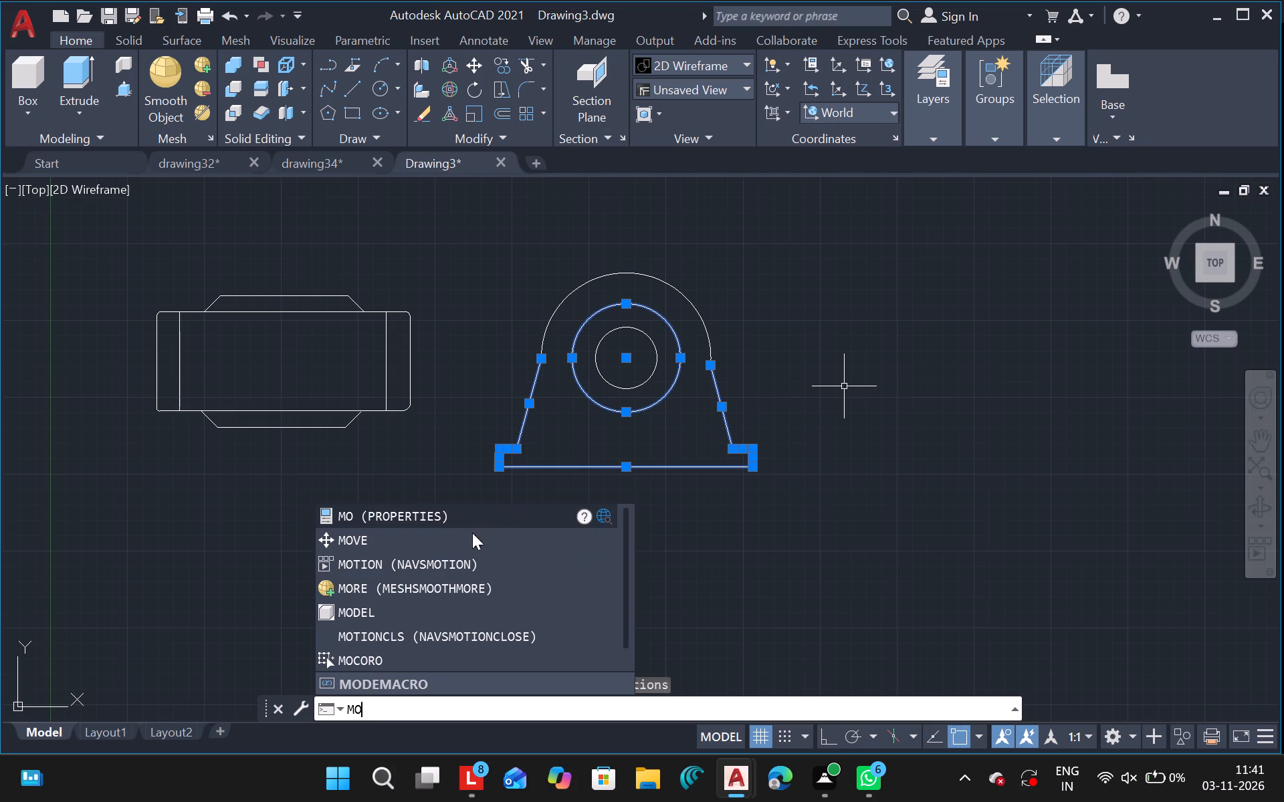
click(461, 539)
drag(639, 505, 634, 468)
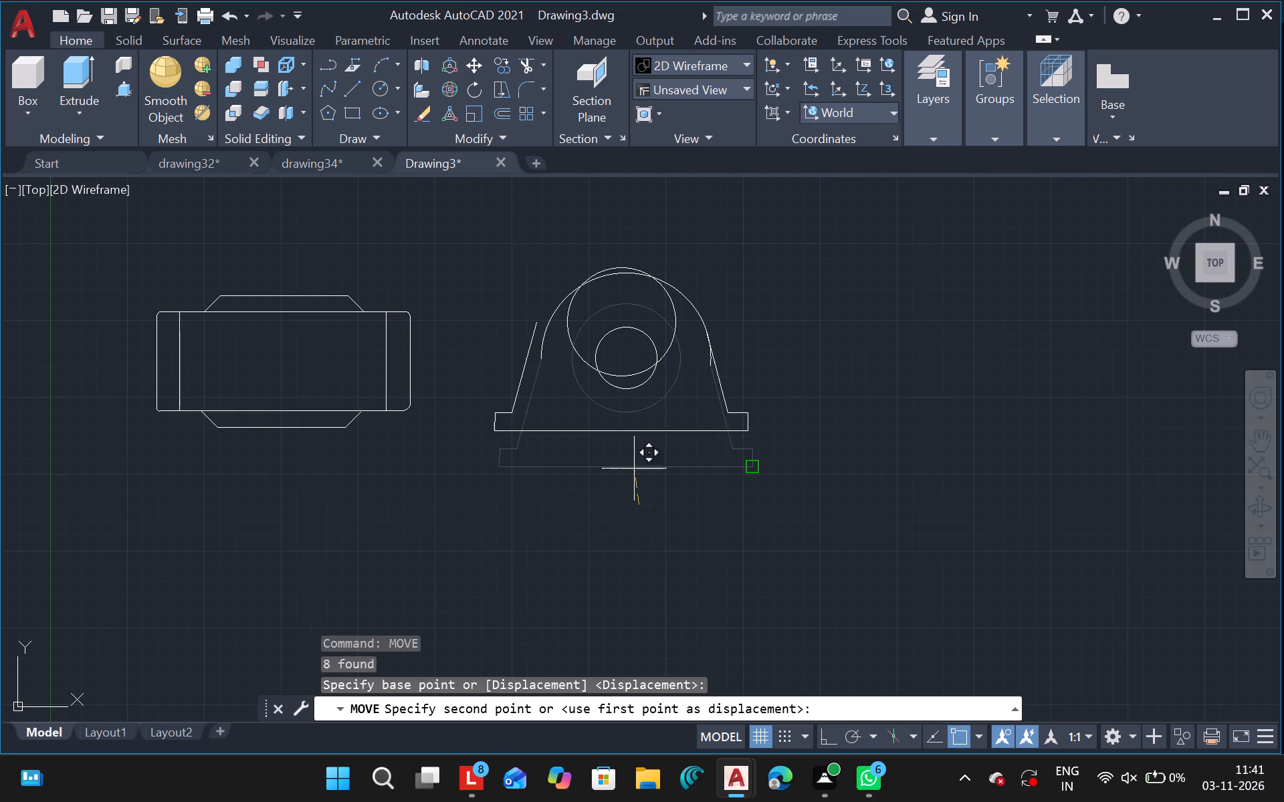
drag(634, 468, 637, 492)
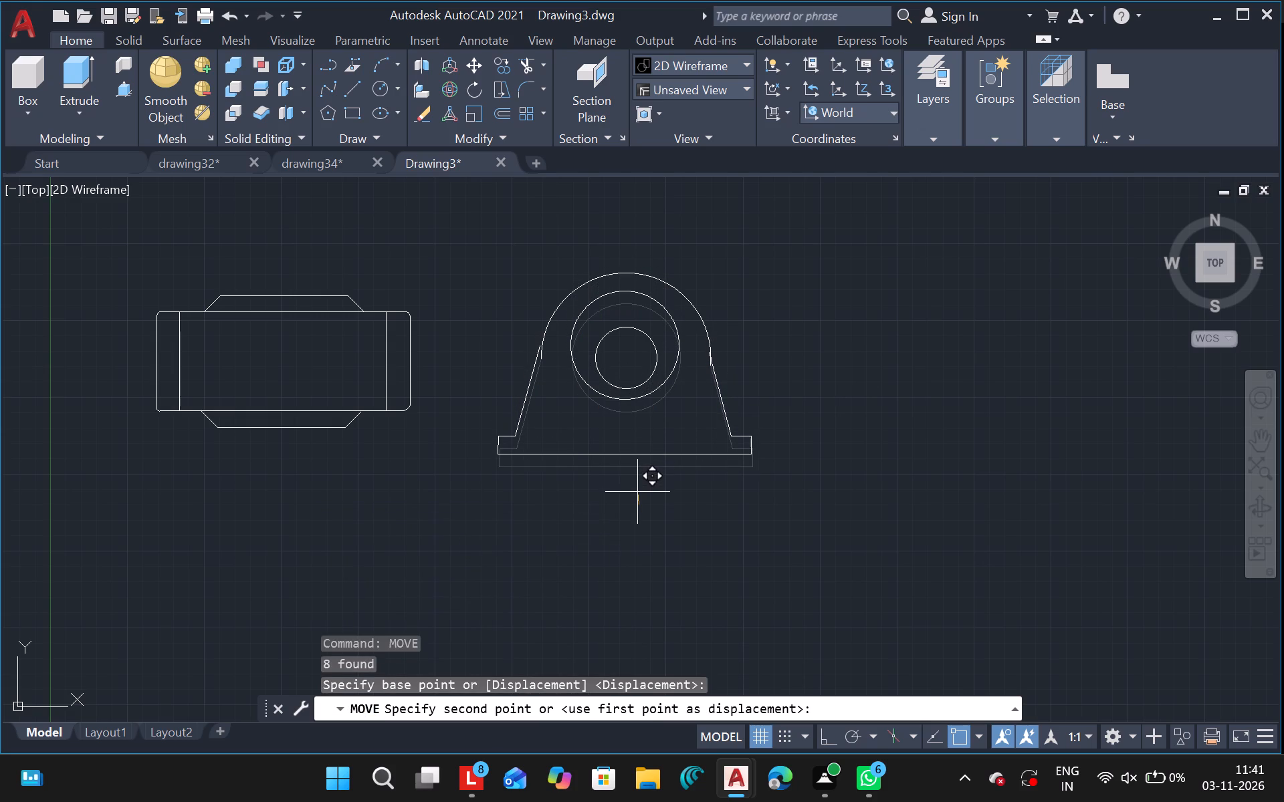
drag(637, 492, 637, 493)
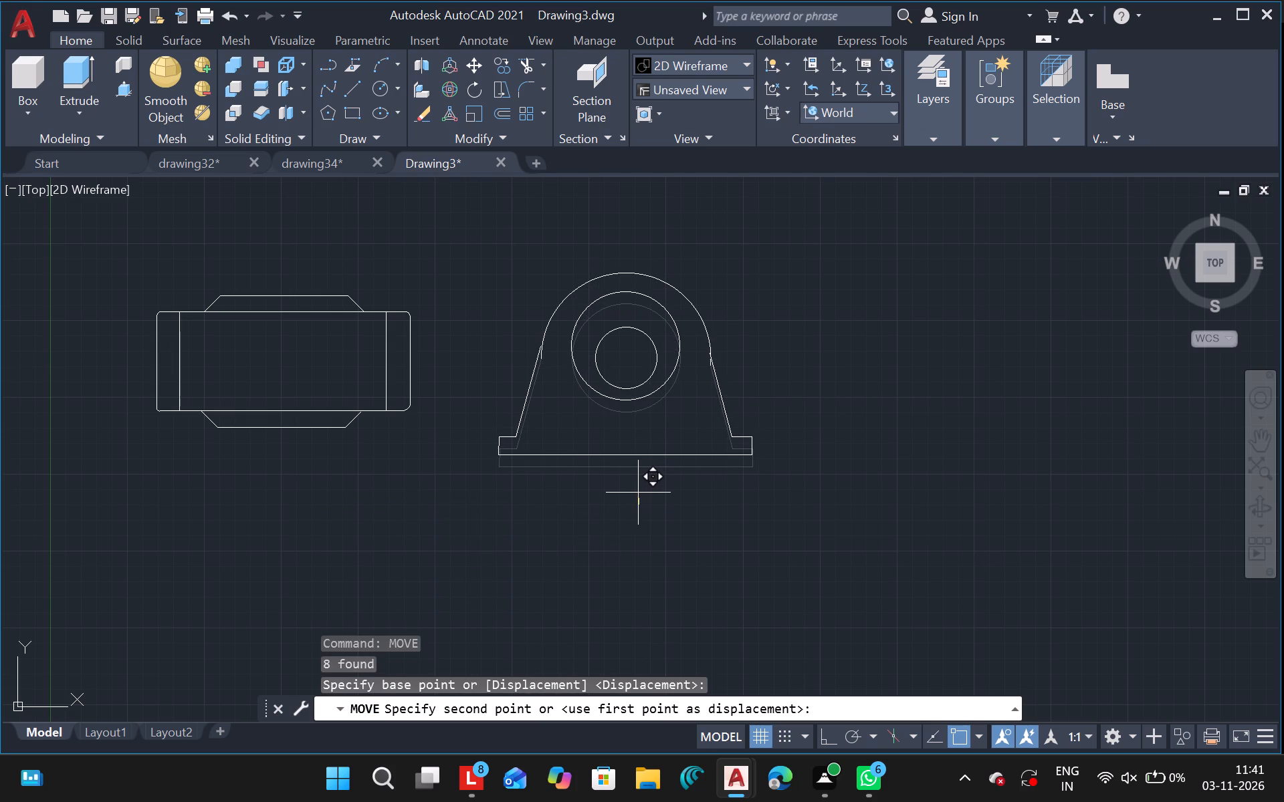
drag(637, 493, 639, 487)
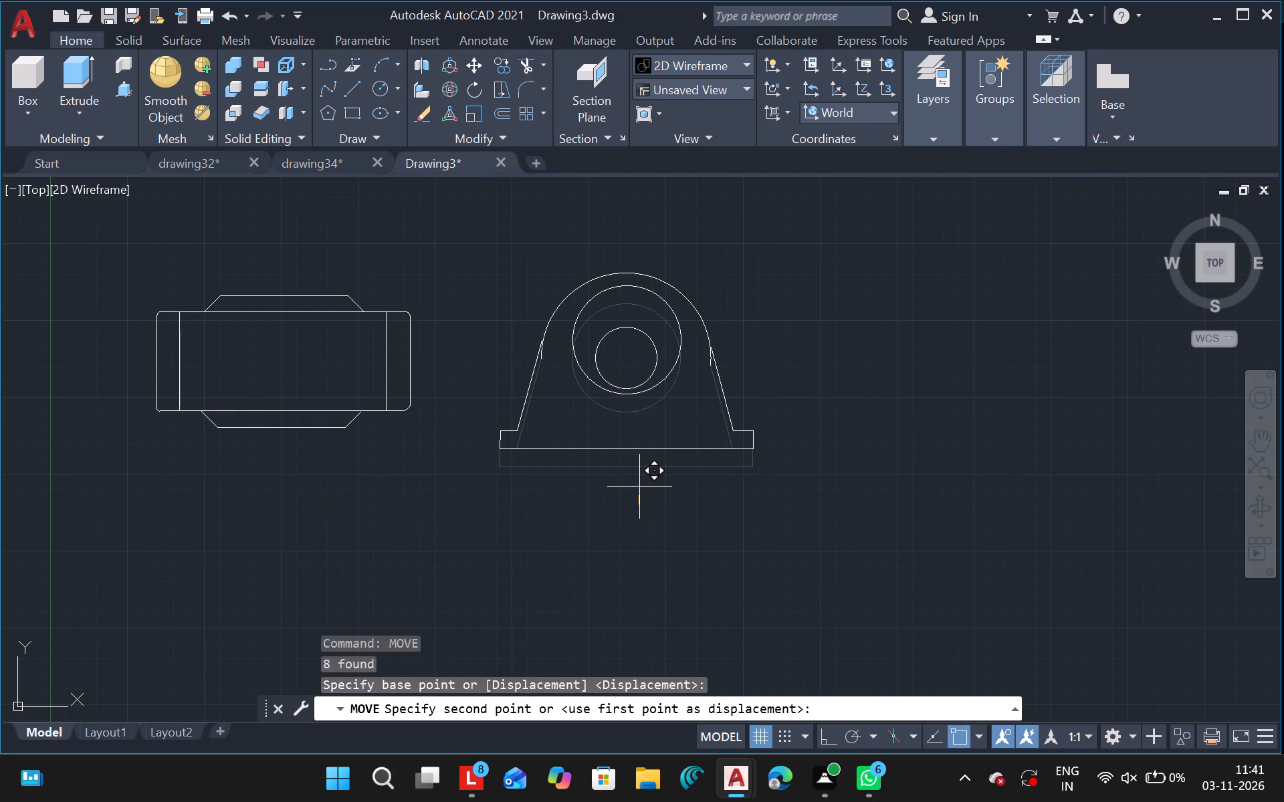
drag(639, 487, 640, 484)
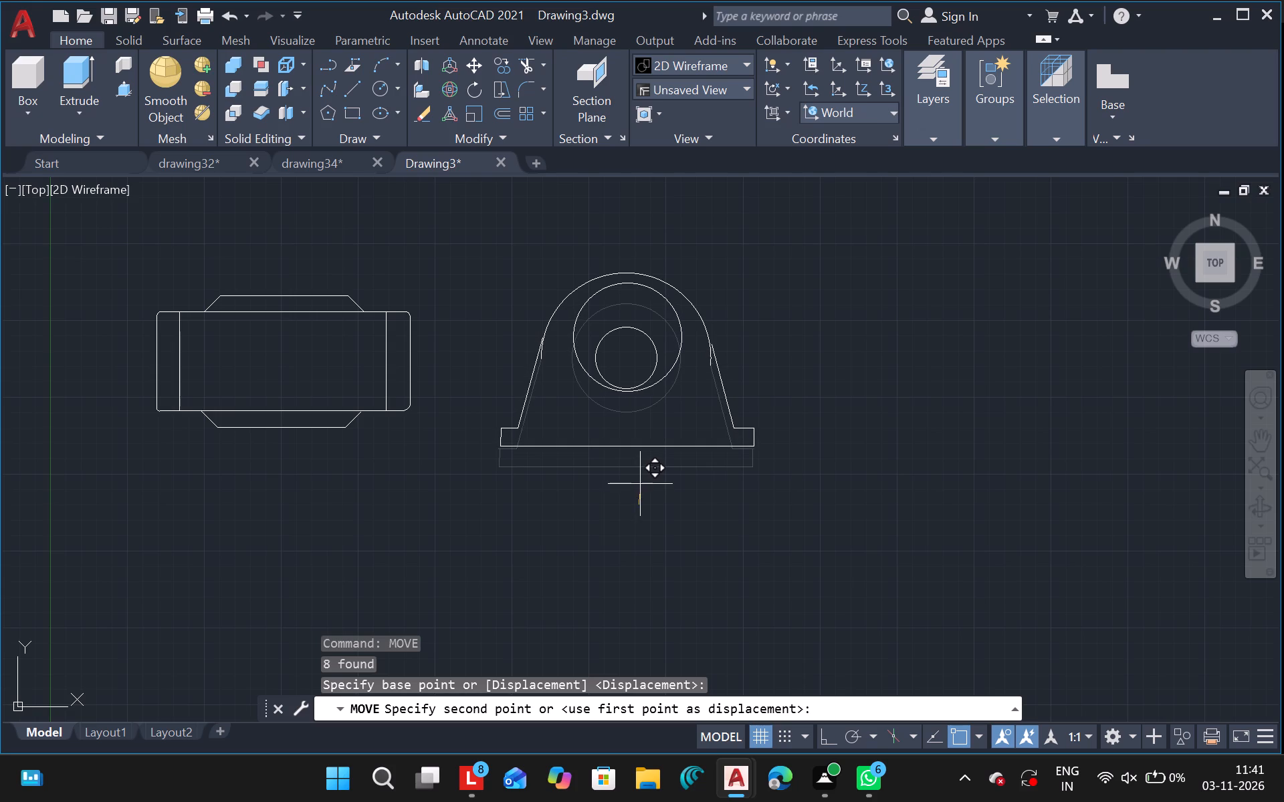
drag(640, 484, 639, 483)
click(639, 483)
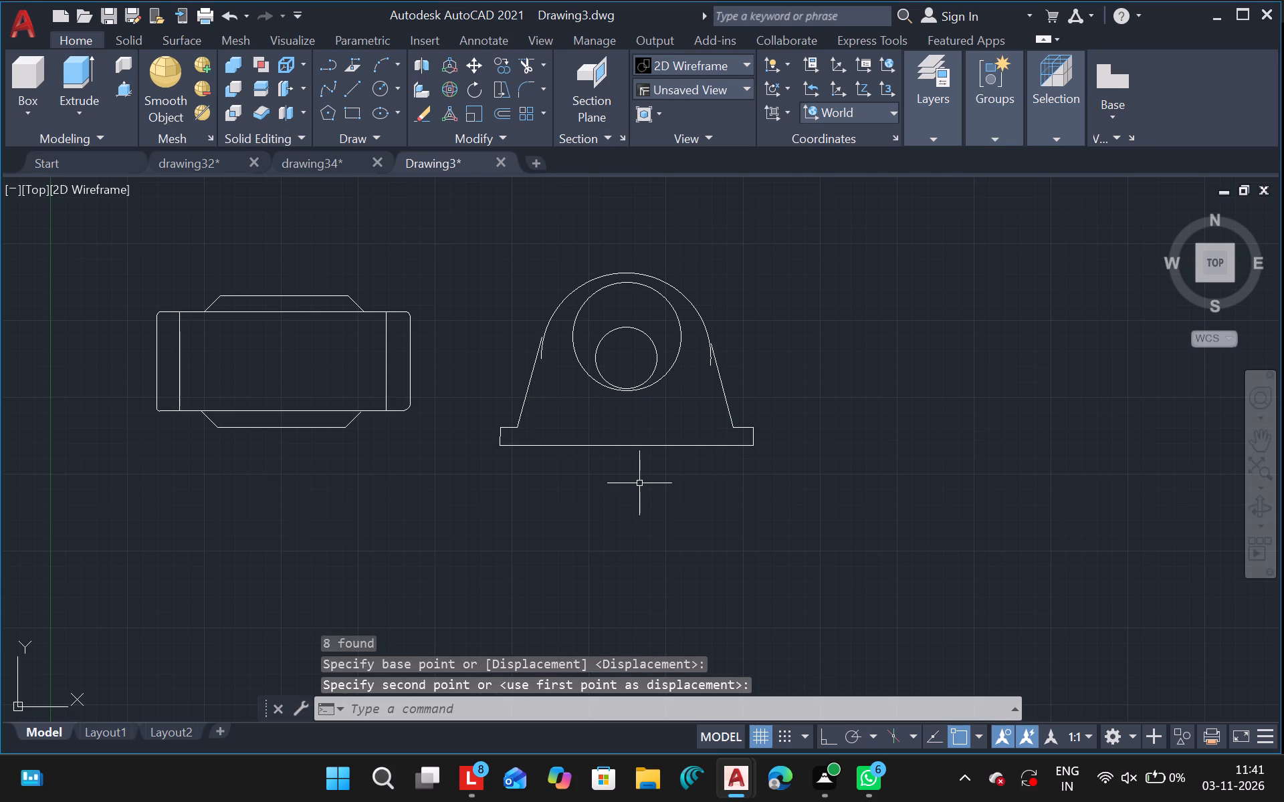
key(Escape)
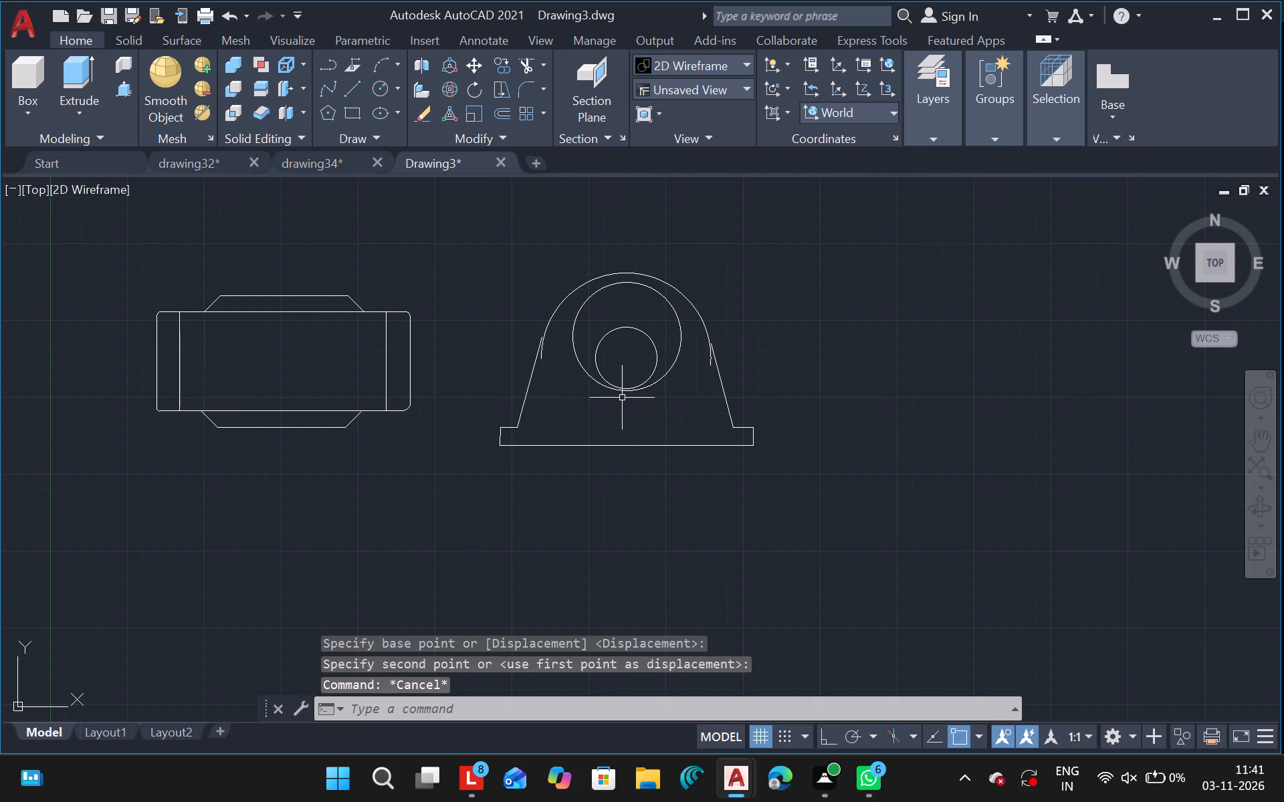
Remove both slanted sides of the bracket with Trim.
text(tr)
click(386, 526)
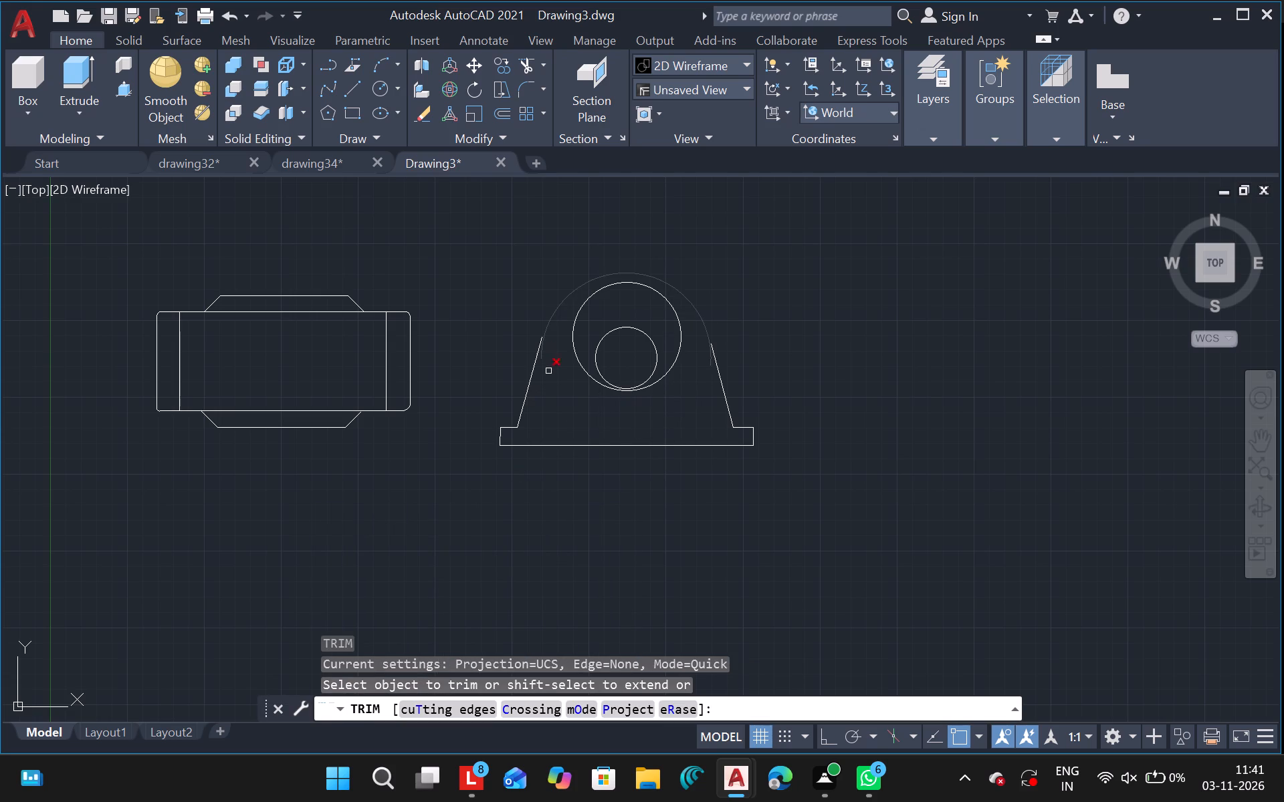
click(525, 399)
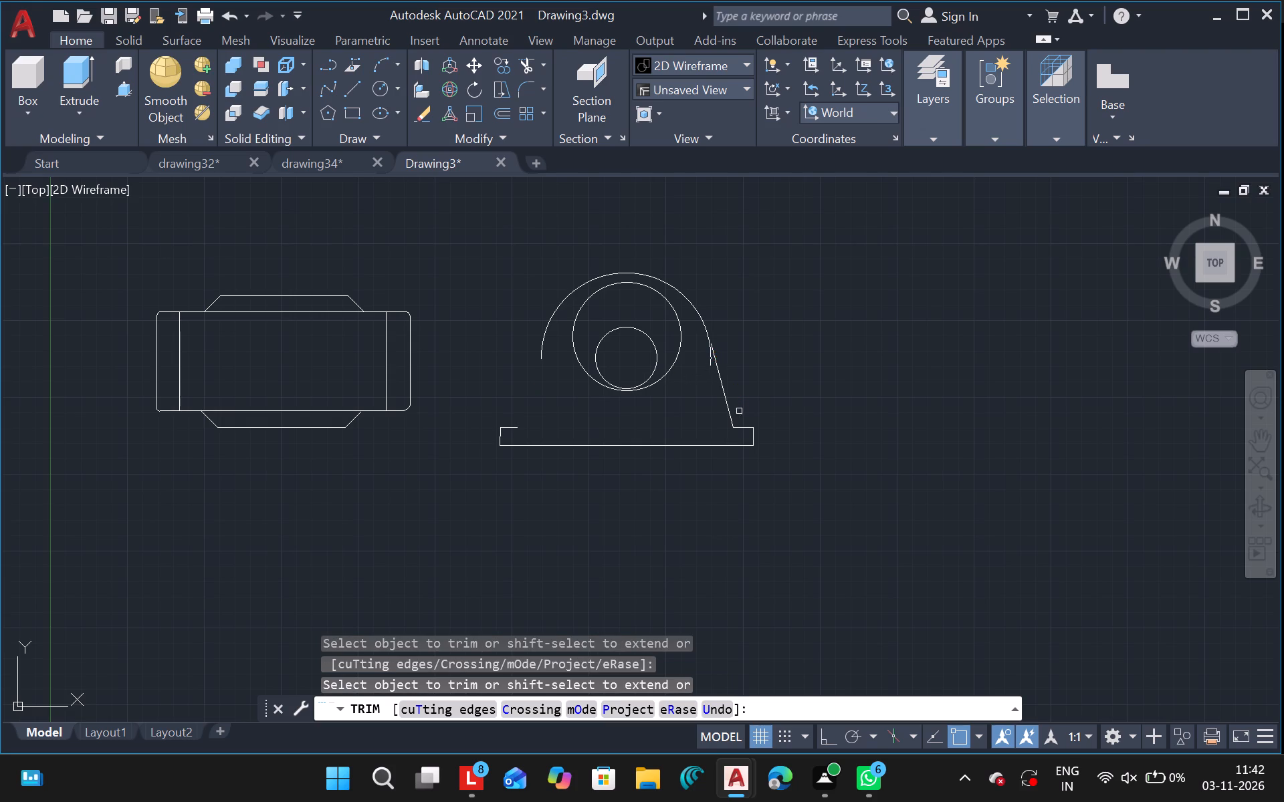
click(723, 390)
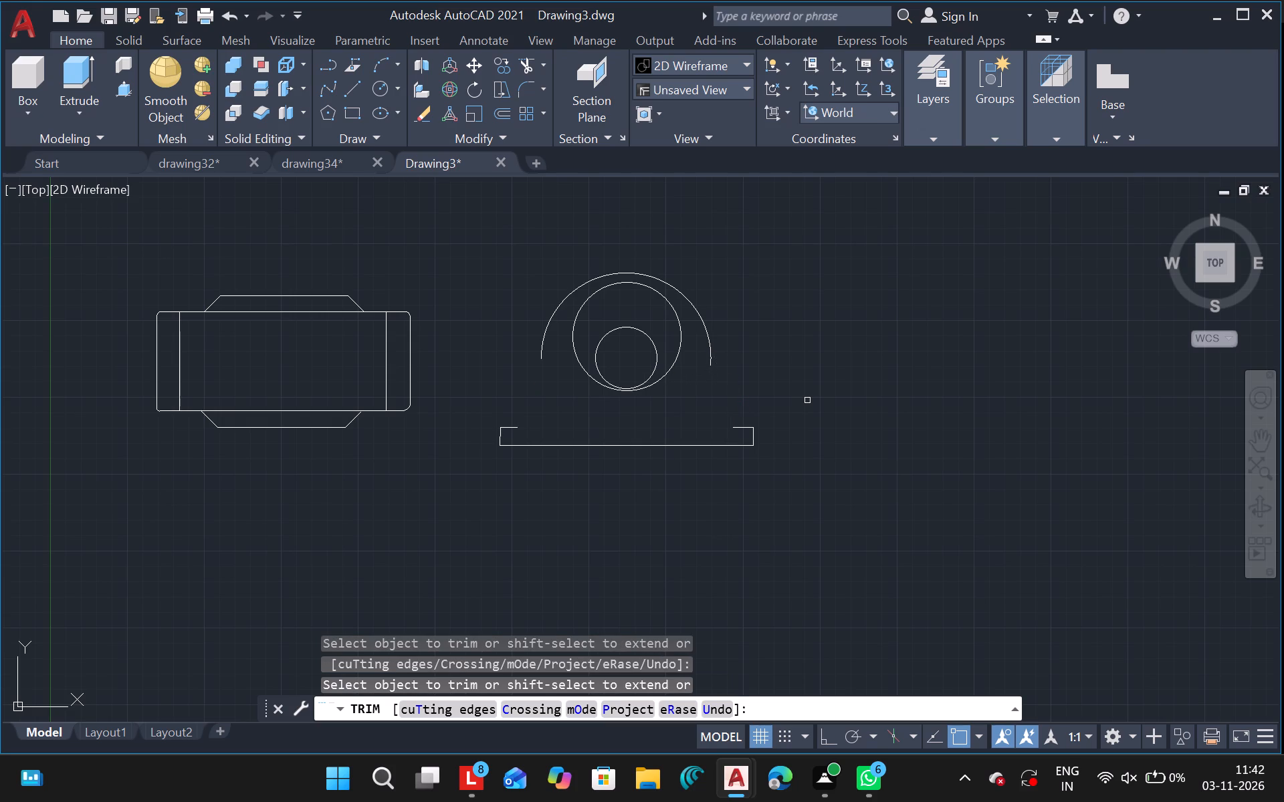
key(Escape)
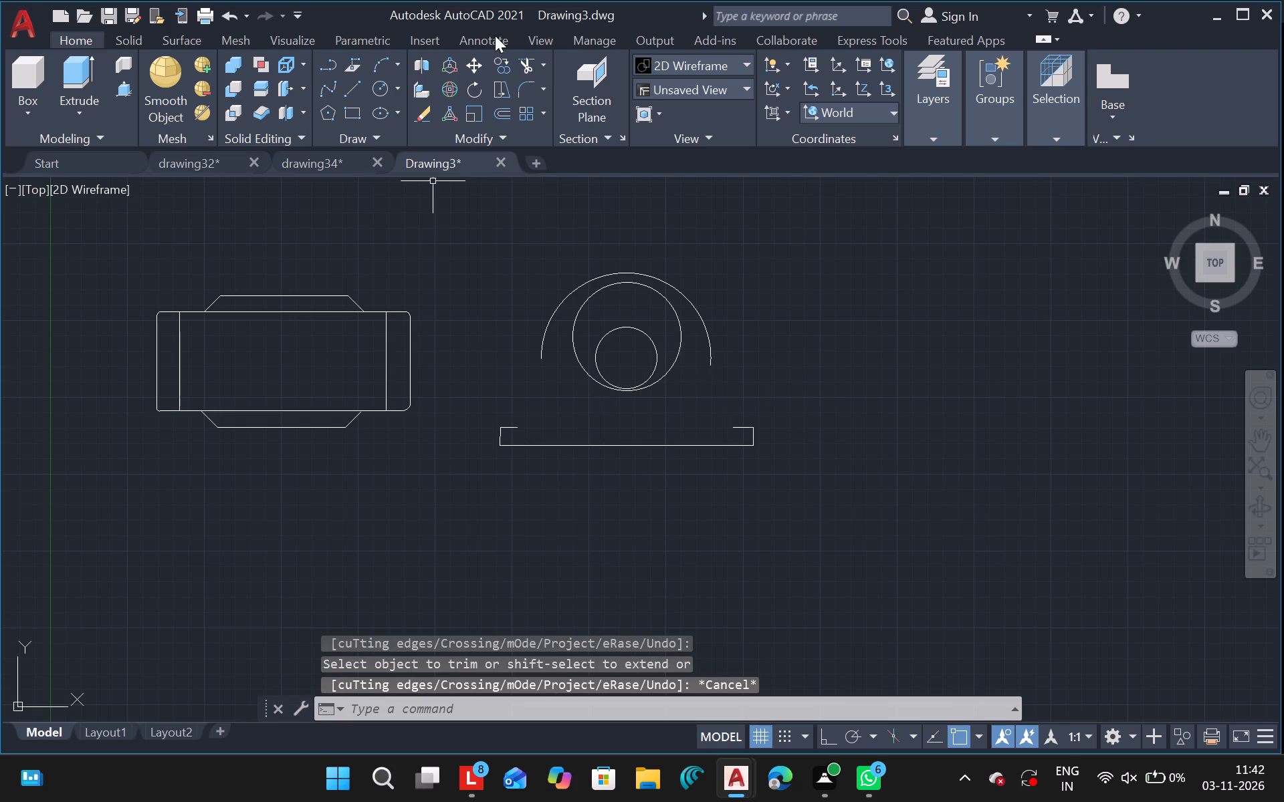
Draw a slanted line from the left end of the outer arc to the inner end of the left flange's top edge.
click(356, 90)
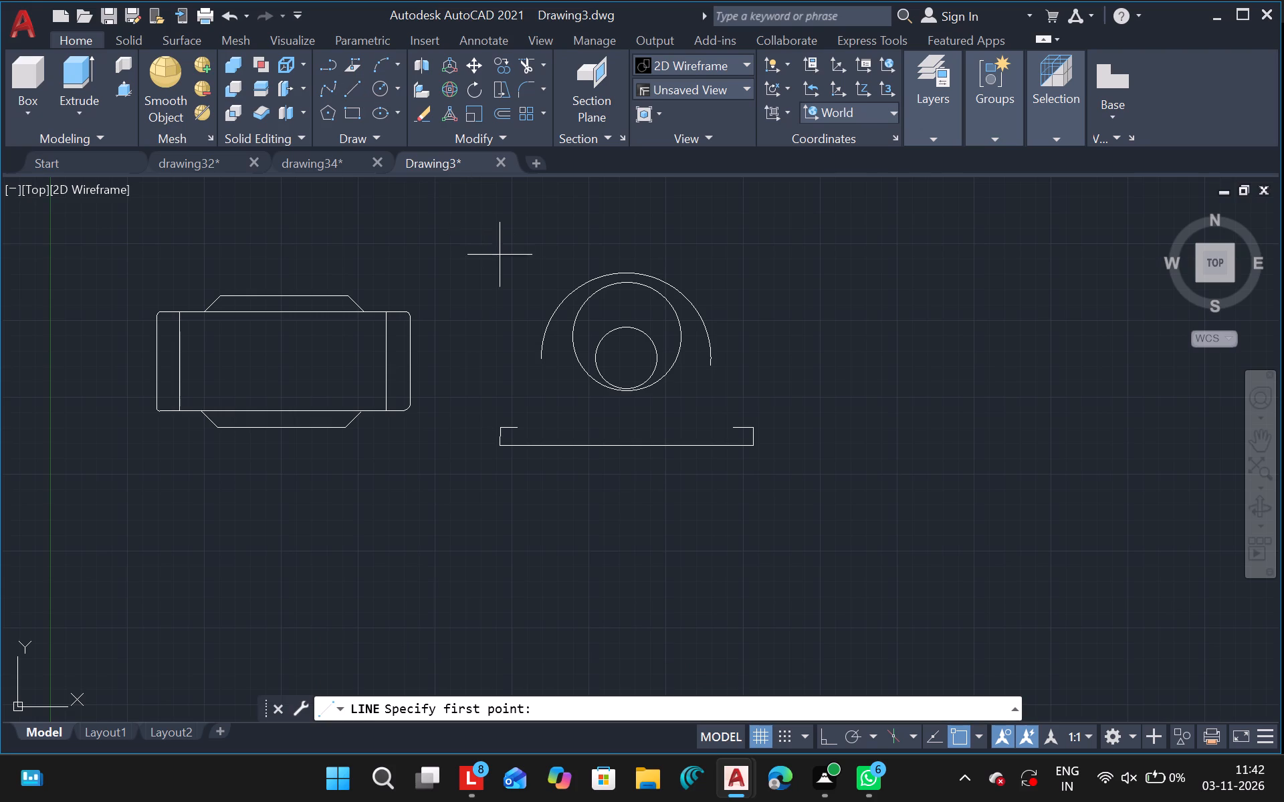
drag(542, 358, 528, 423)
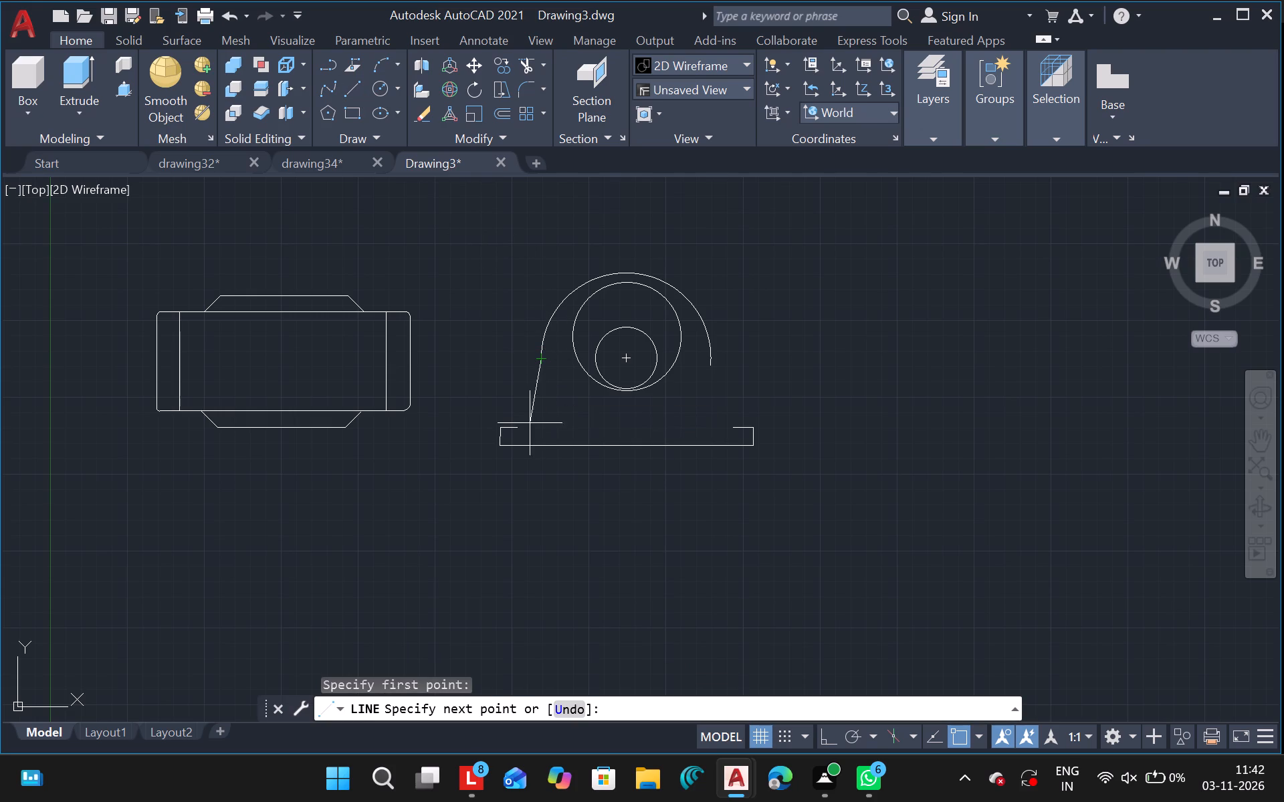
drag(528, 423, 520, 427)
click(520, 427)
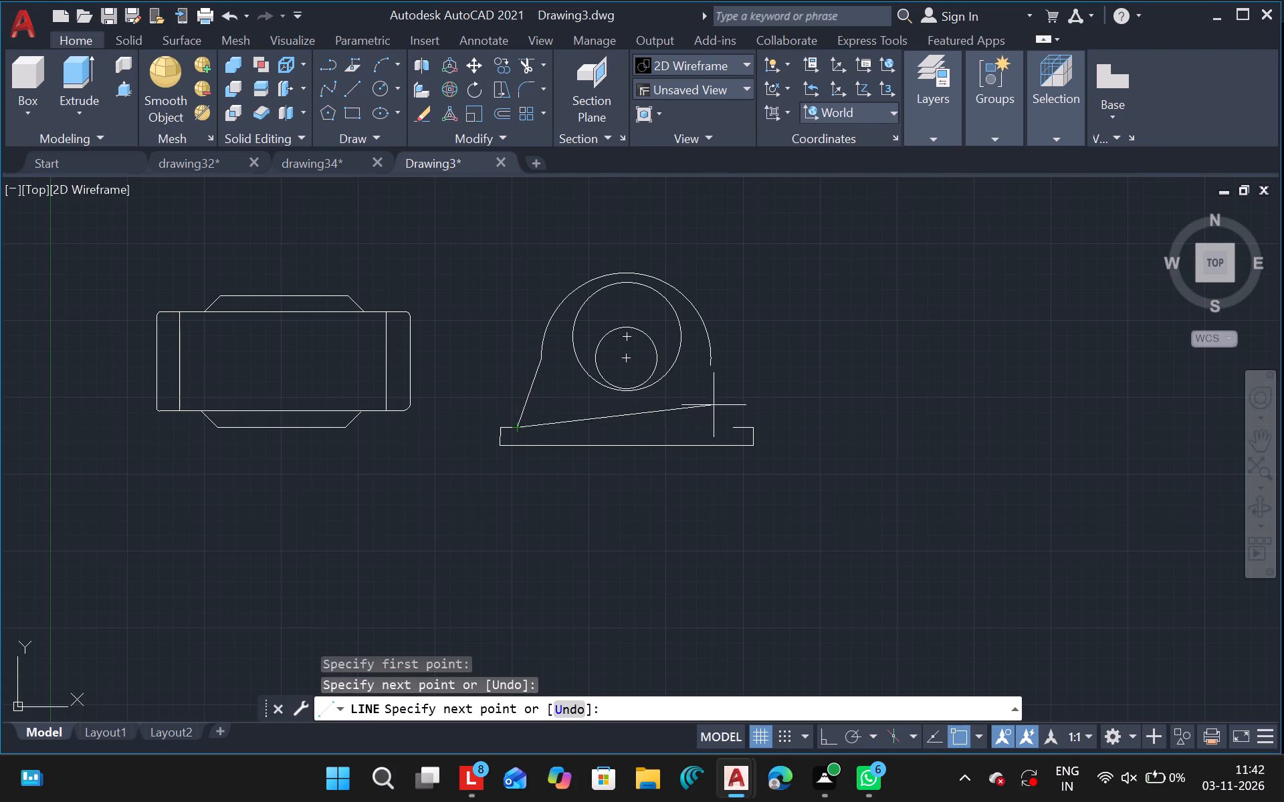
key(Escape)
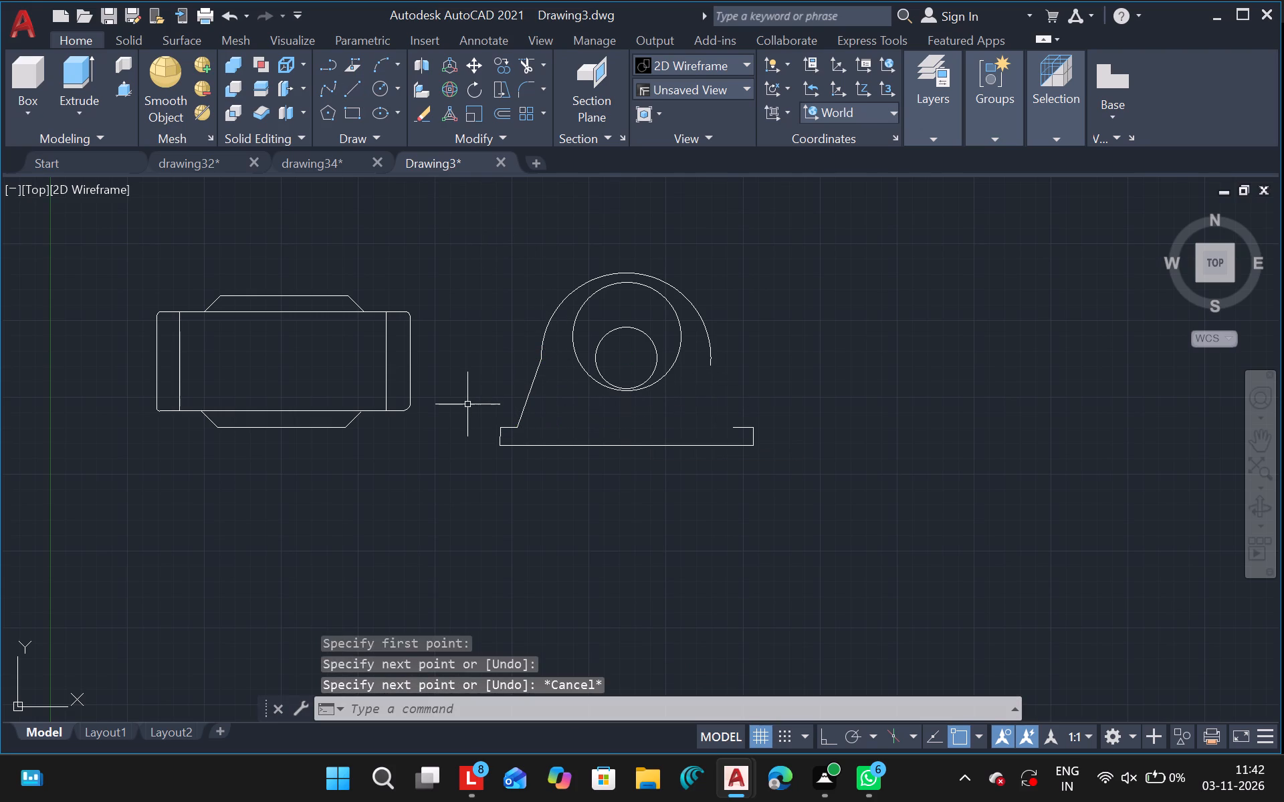
Draw a slanted line from the right end of the outer arc to the inner end of the right flange's top edge.
click(346, 93)
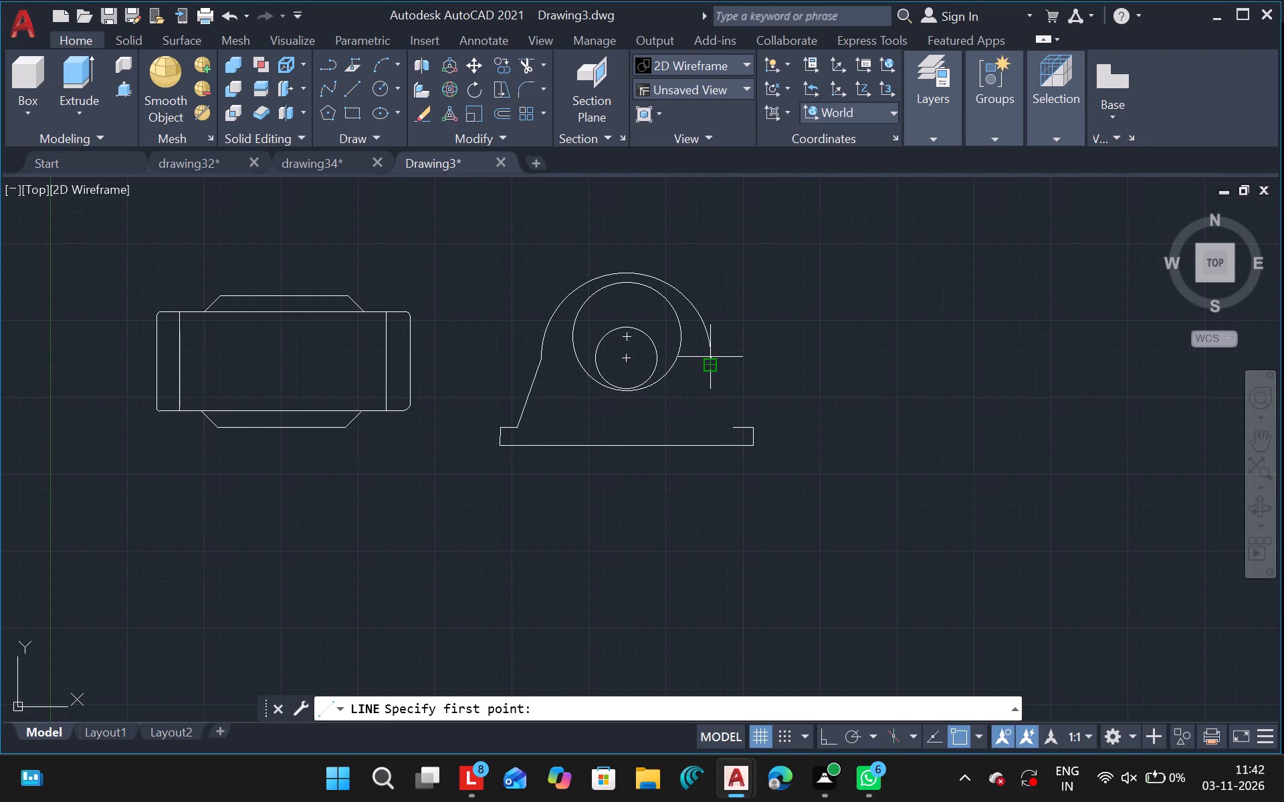
drag(708, 366, 732, 426)
click(732, 426)
key(Escape)
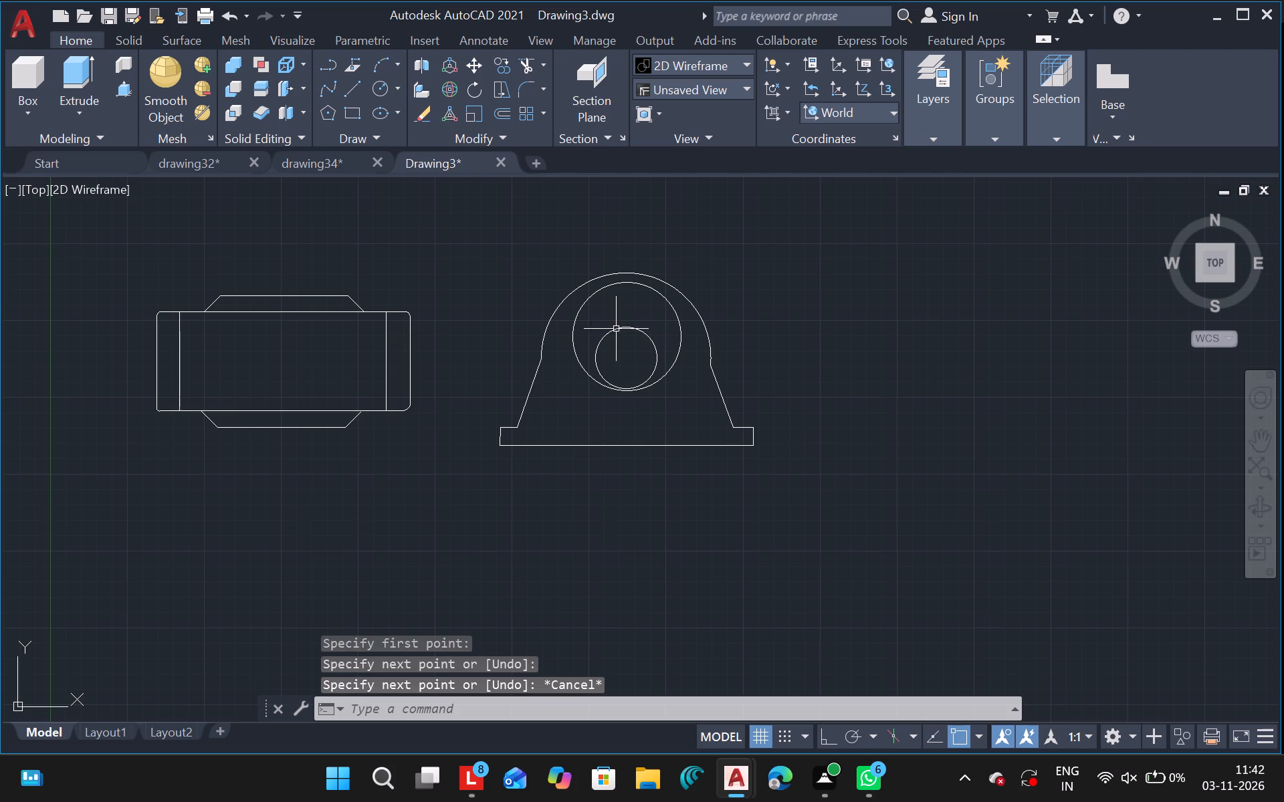
Move the smallest circle up so that it sits centred inside the middle circle.
drag(616, 331, 868, 467)
text(mo)
click(407, 535)
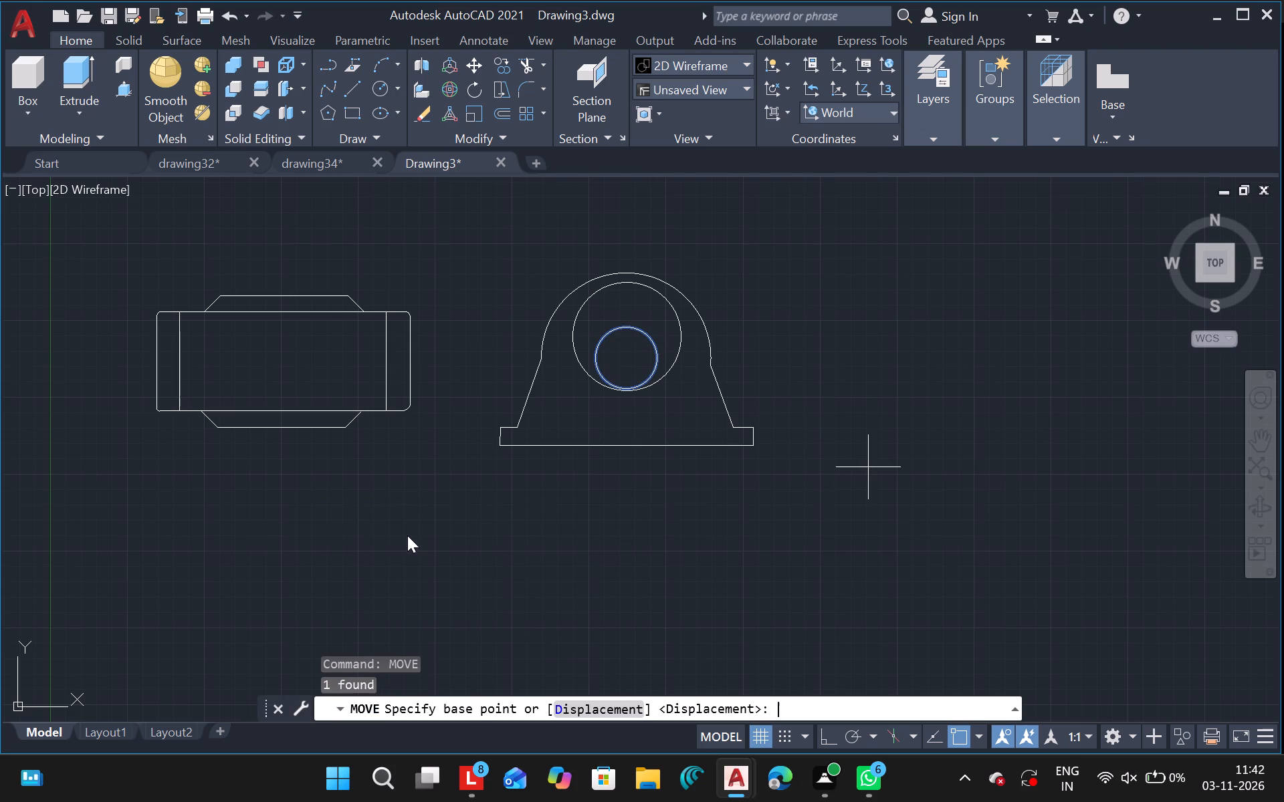
drag(909, 364, 910, 338)
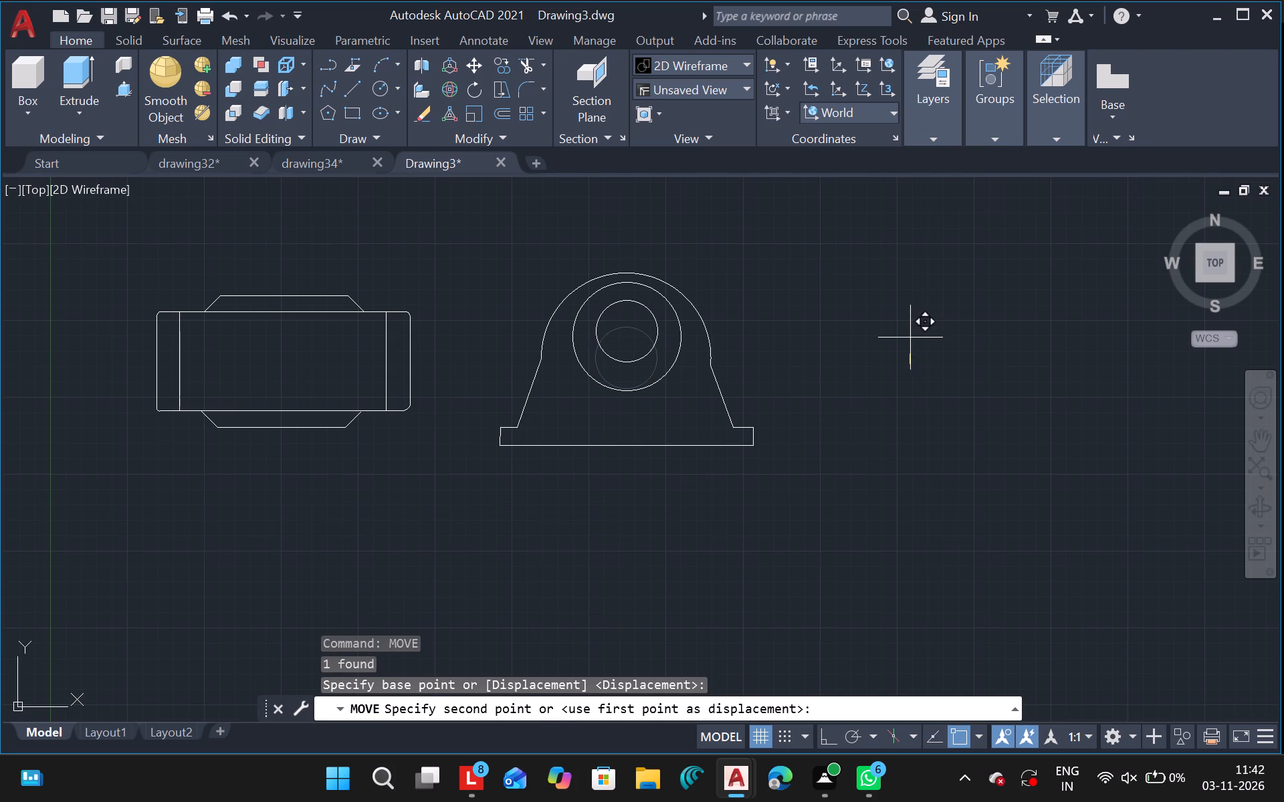
drag(910, 338, 909, 344)
click(909, 344)
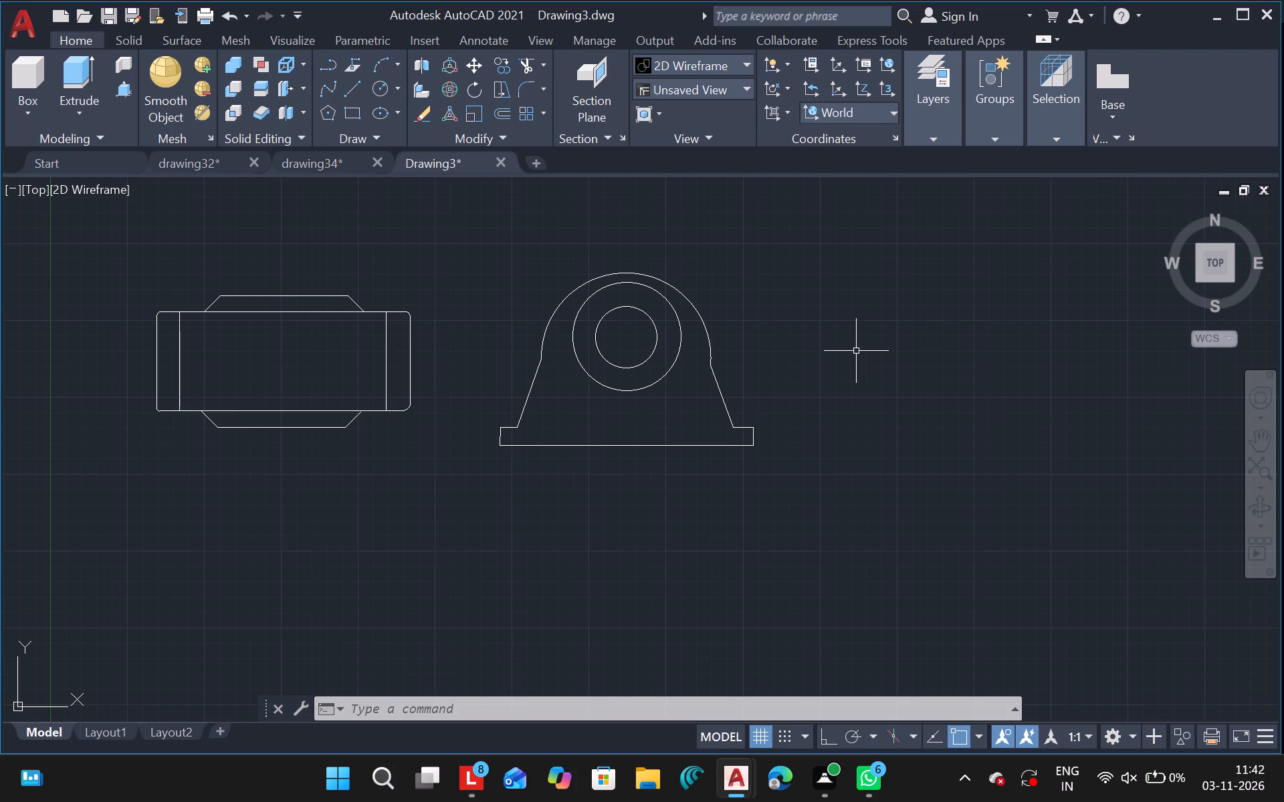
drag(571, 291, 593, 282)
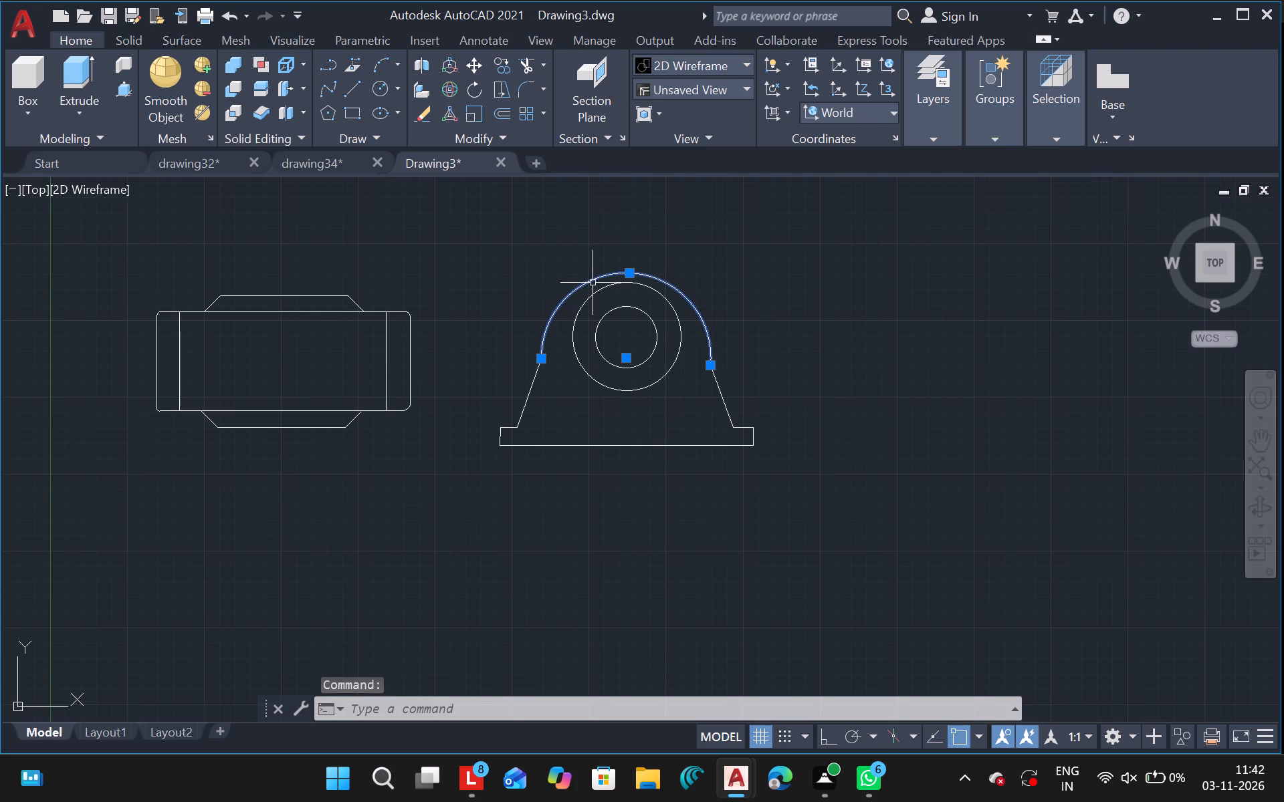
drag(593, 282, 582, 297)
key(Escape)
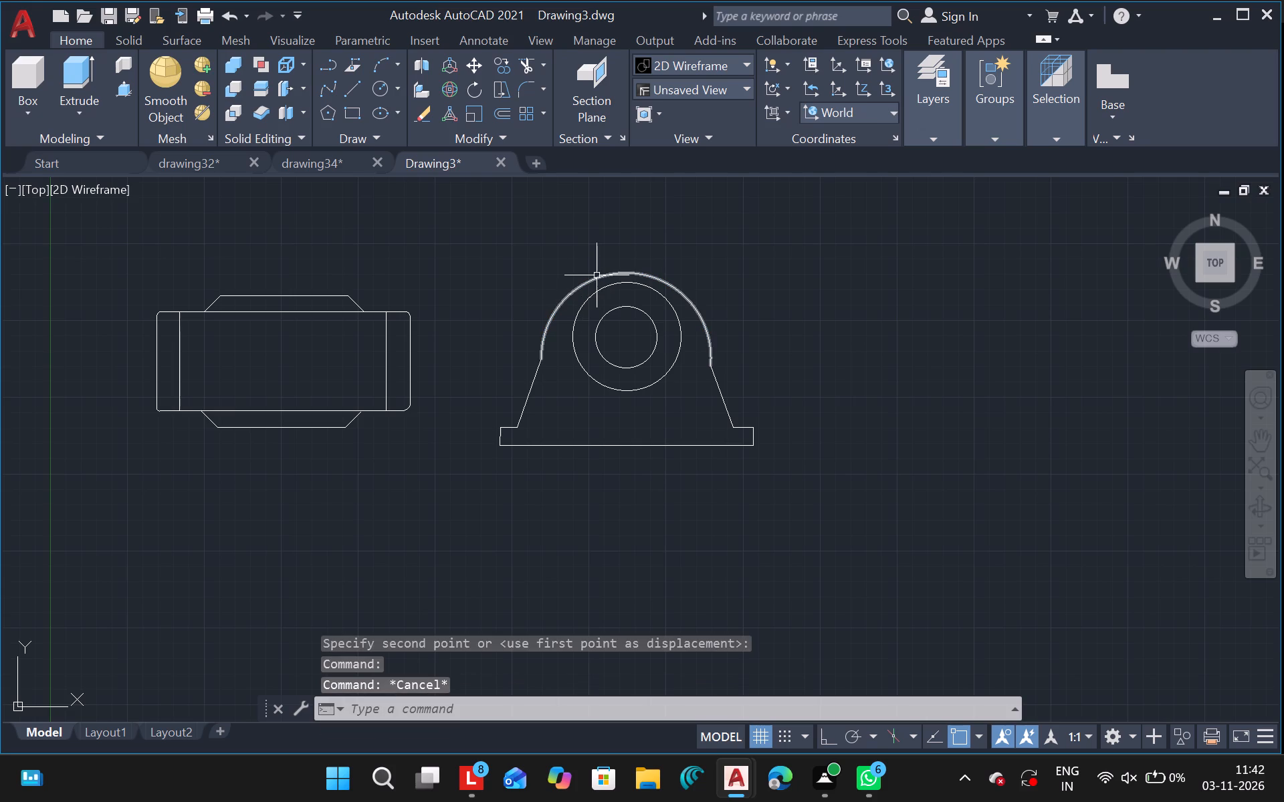
Move the two inner circles together slightly downward so they sit roughly centred within the outer arc.
click(591, 295)
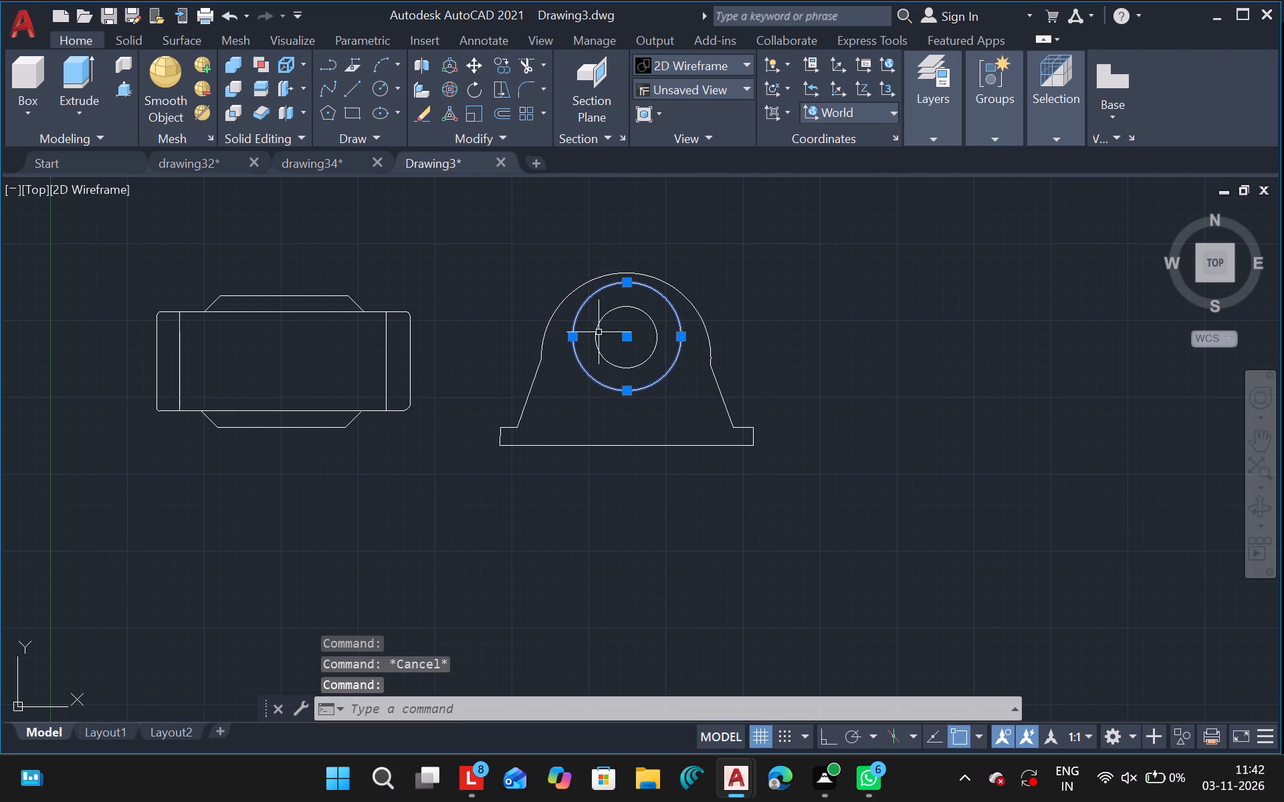
click(598, 327)
text(mo)
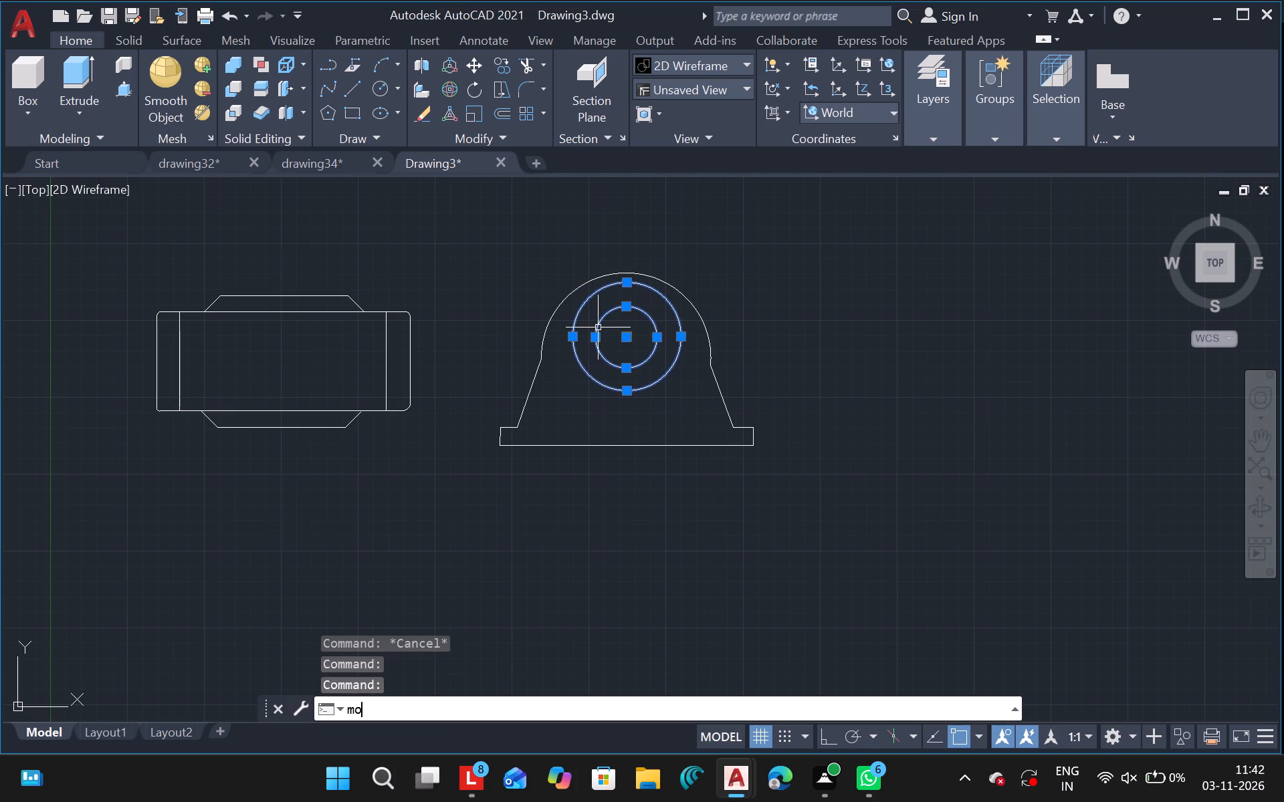
click(424, 539)
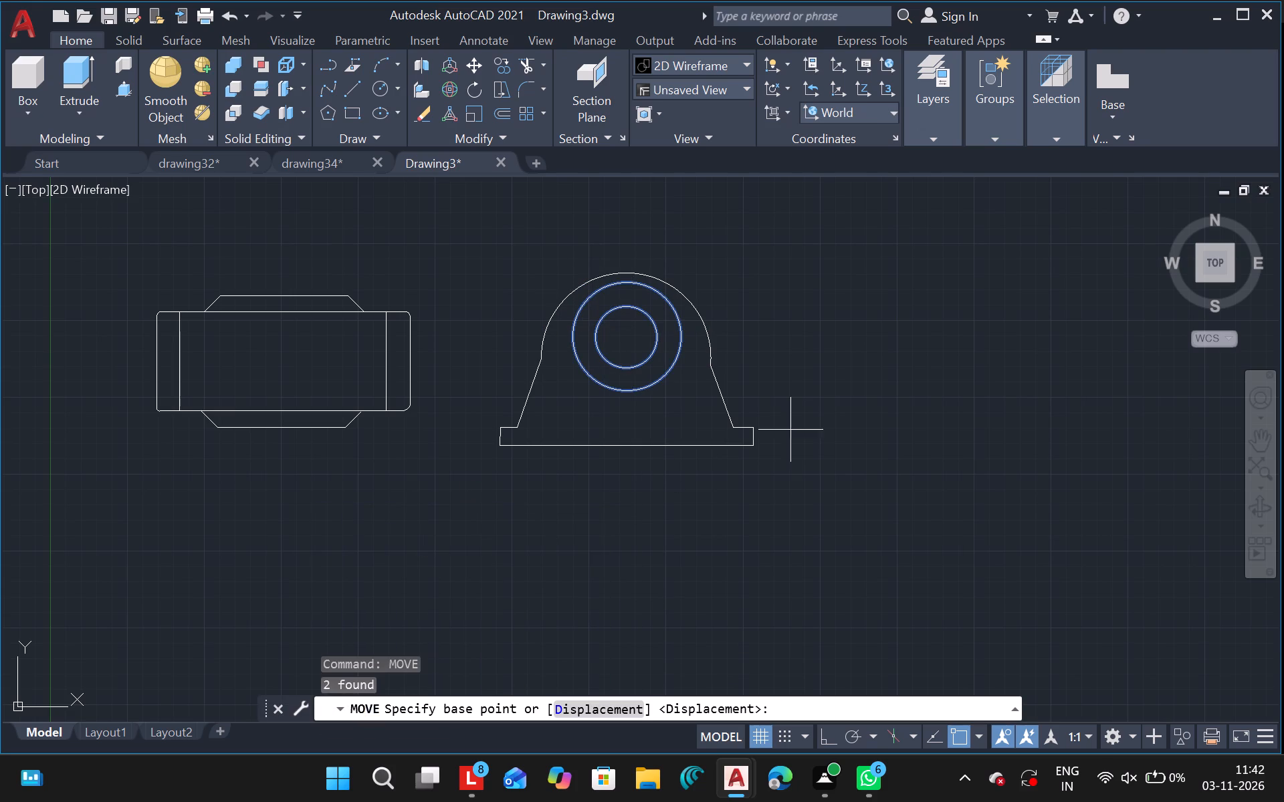
drag(870, 341, 869, 357)
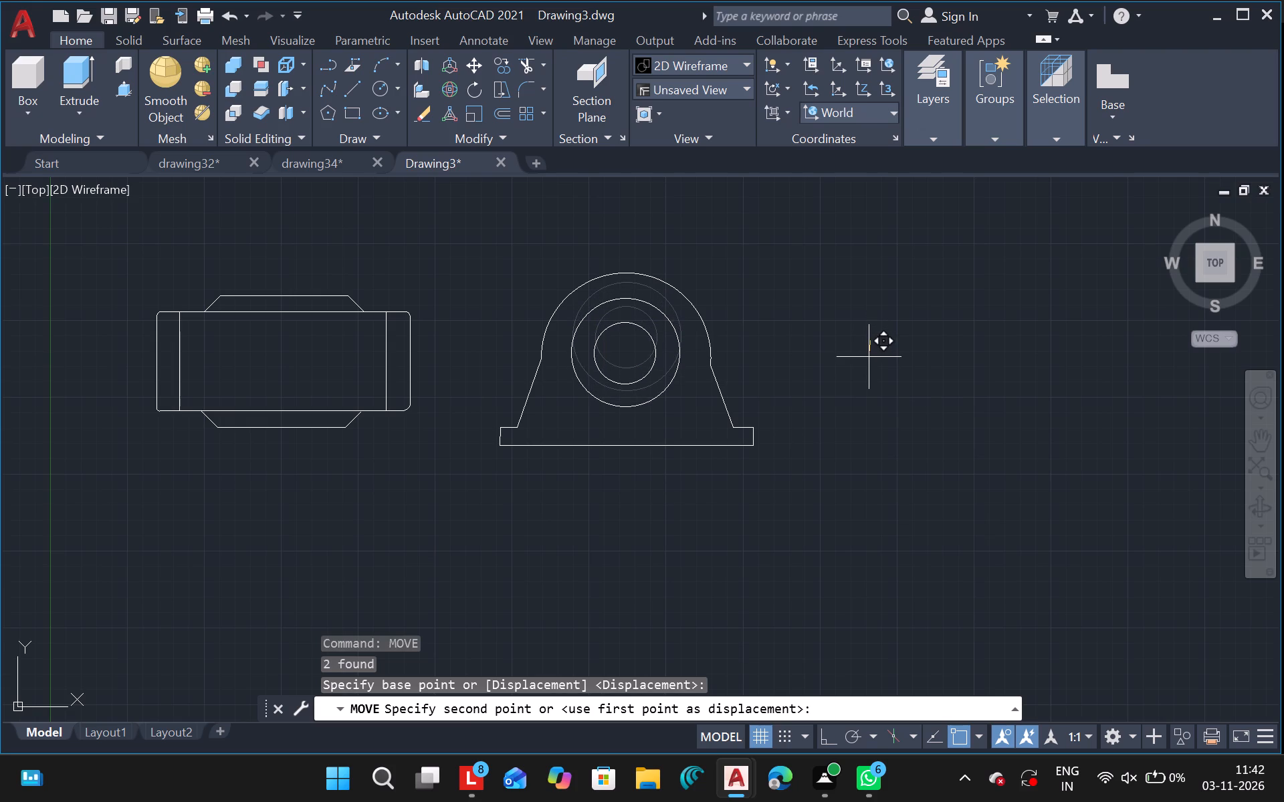
drag(869, 357, 867, 358)
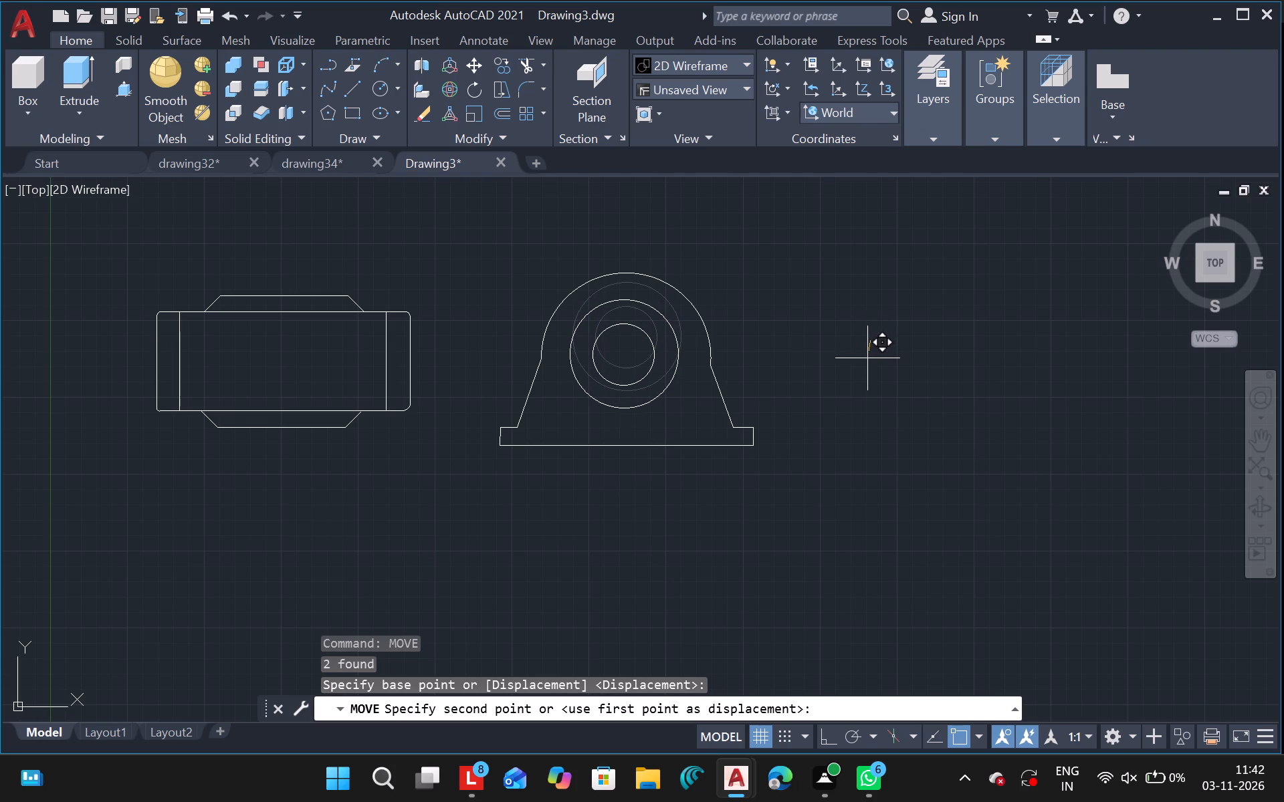
drag(867, 358, 867, 359)
click(867, 359)
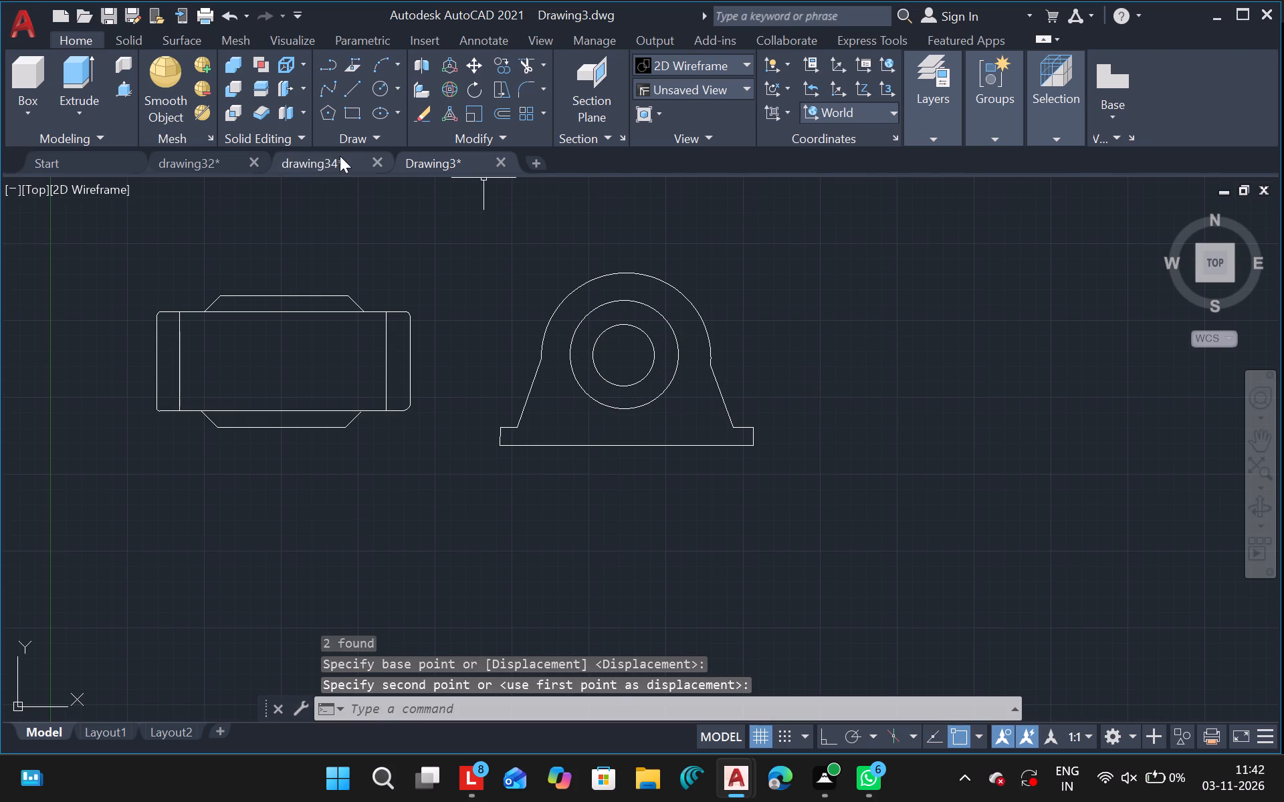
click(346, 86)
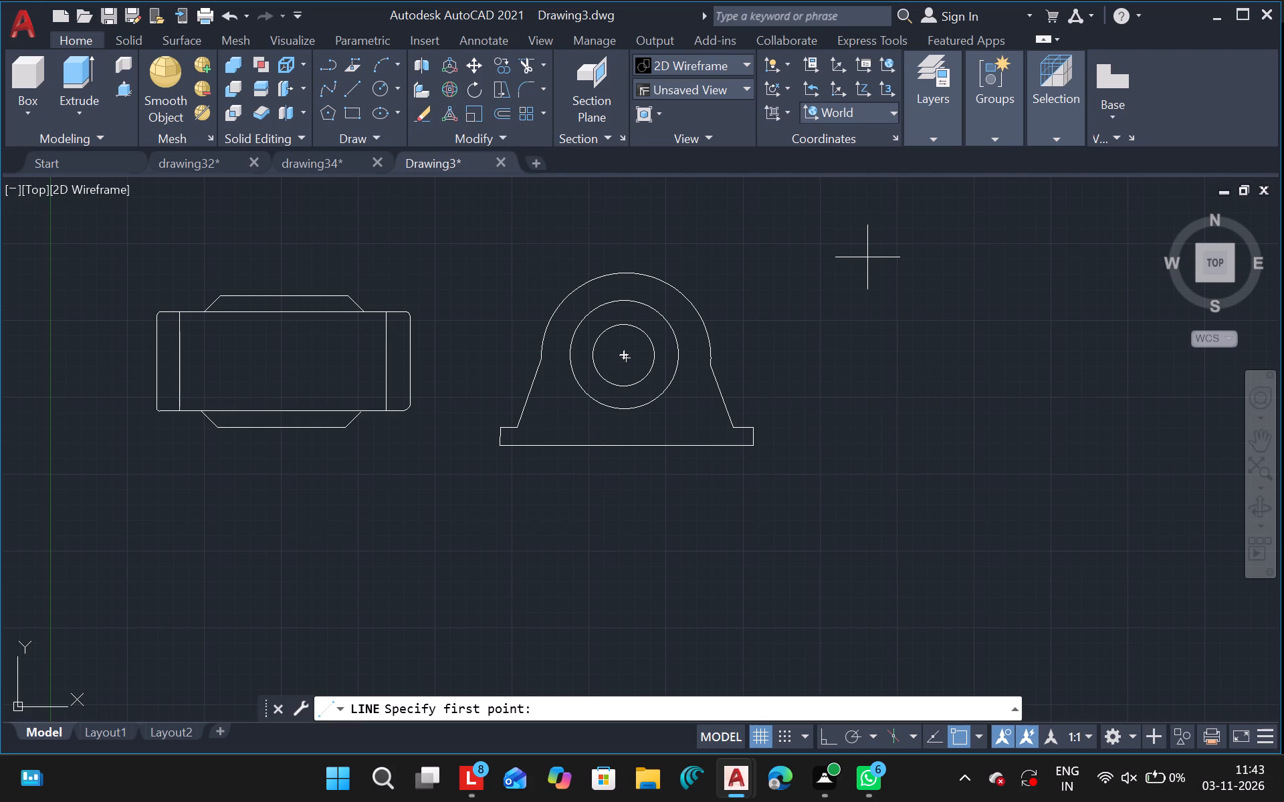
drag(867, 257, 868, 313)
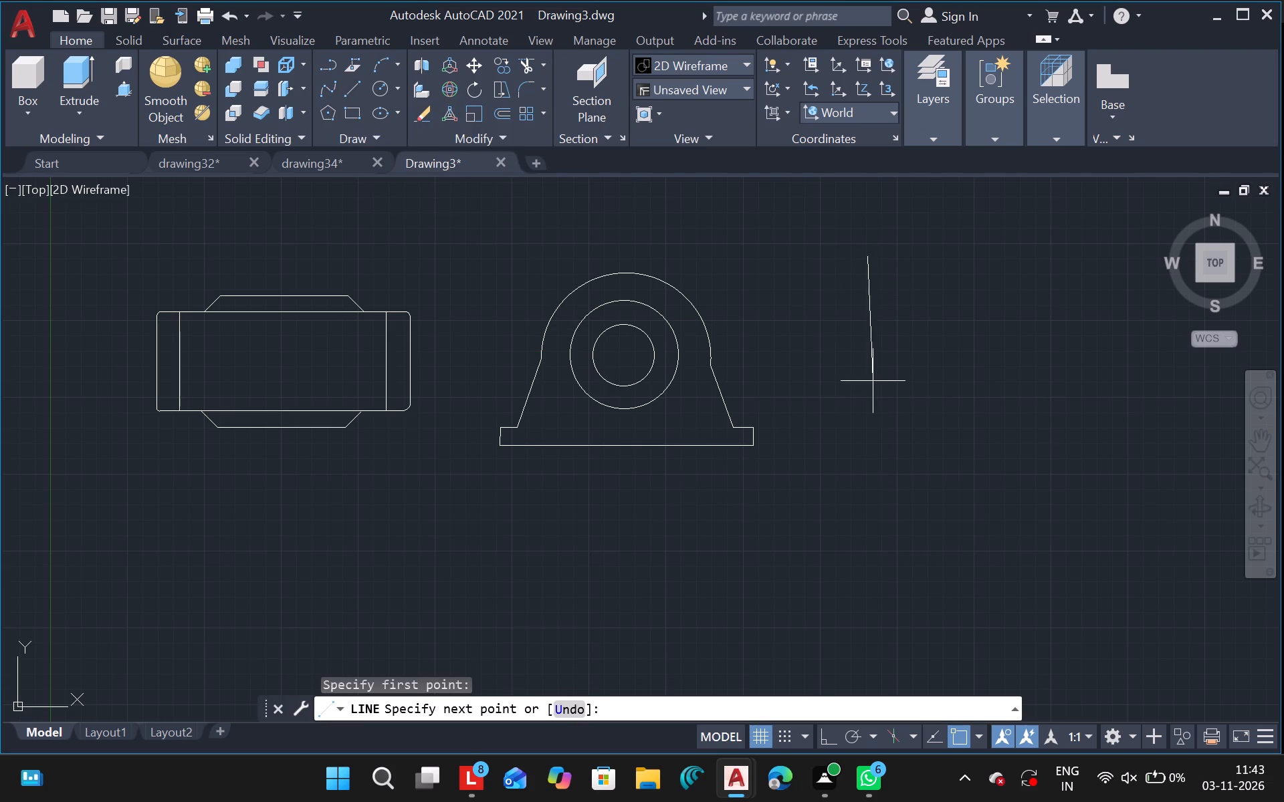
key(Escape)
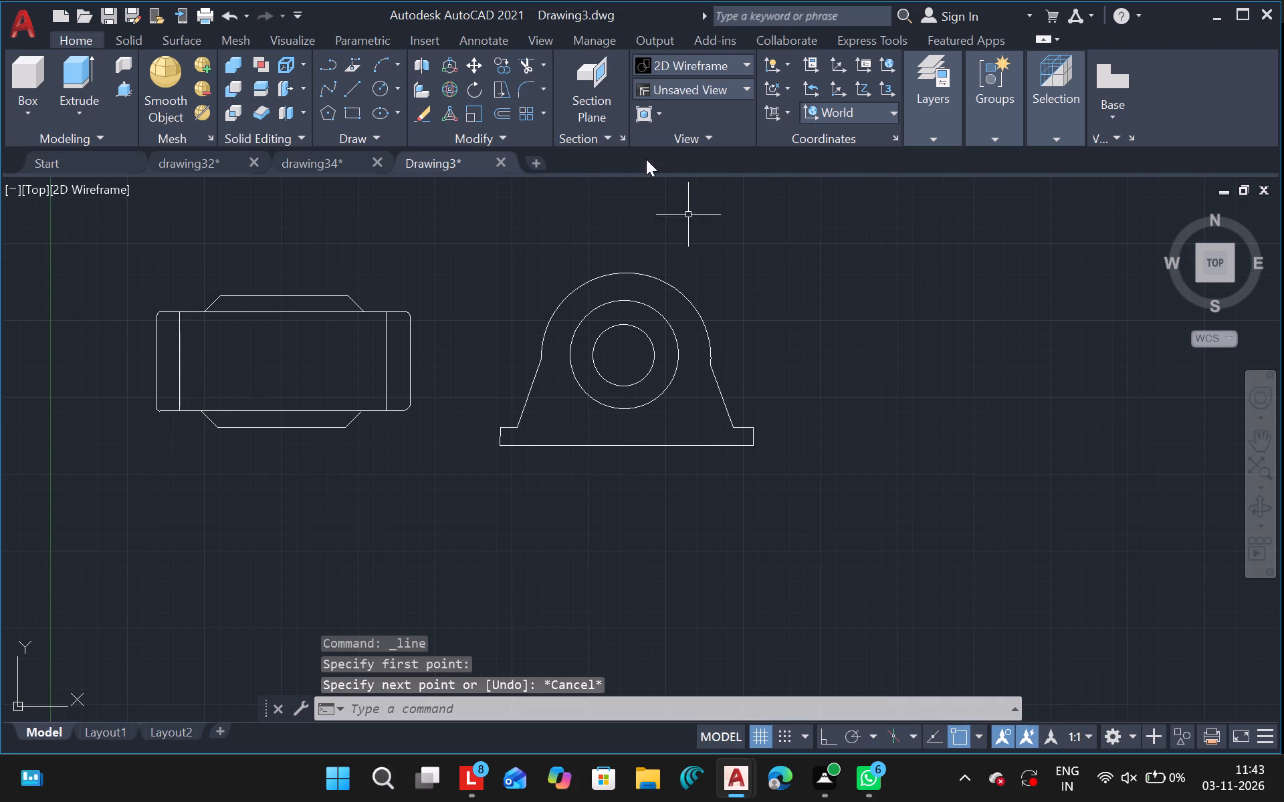
Draw an upright rectangle for the third view, beside the concentric-circle bracket and spanning roughly the same height.
click(350, 110)
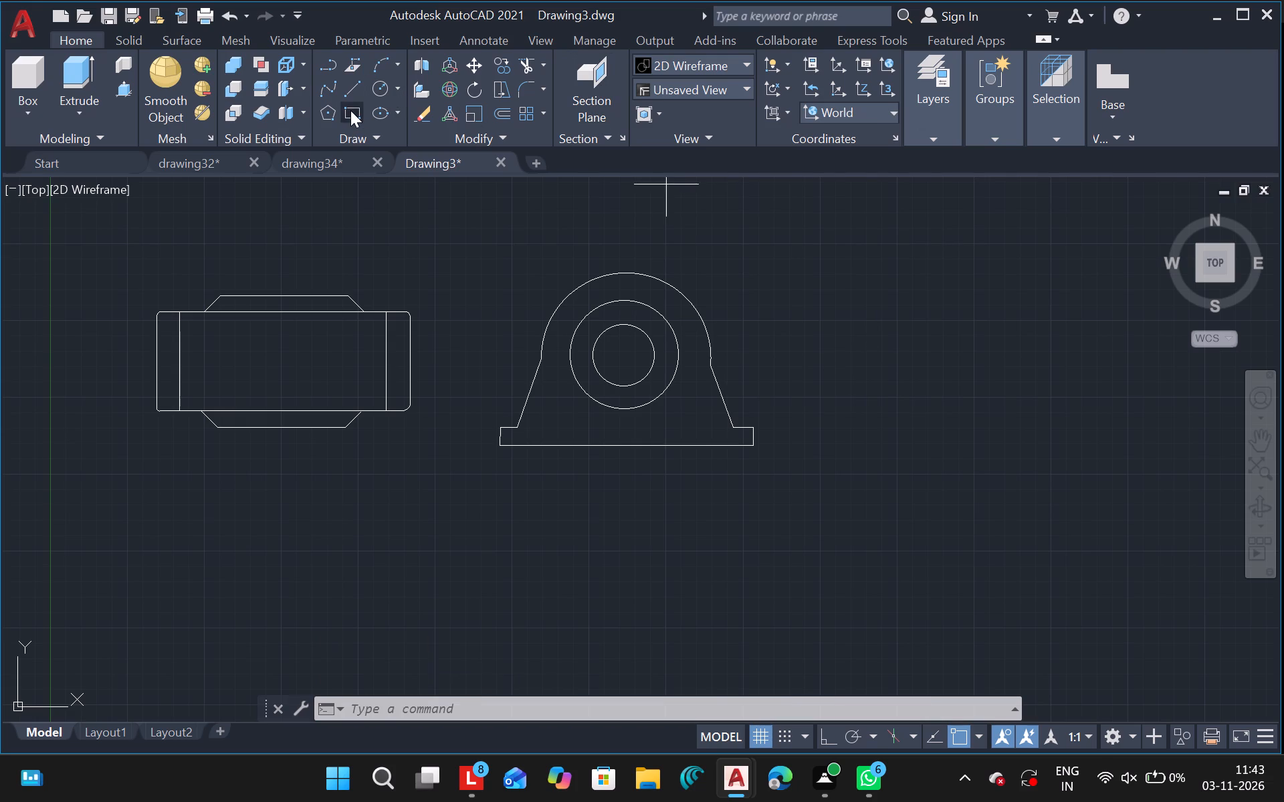
drag(859, 267, 945, 420)
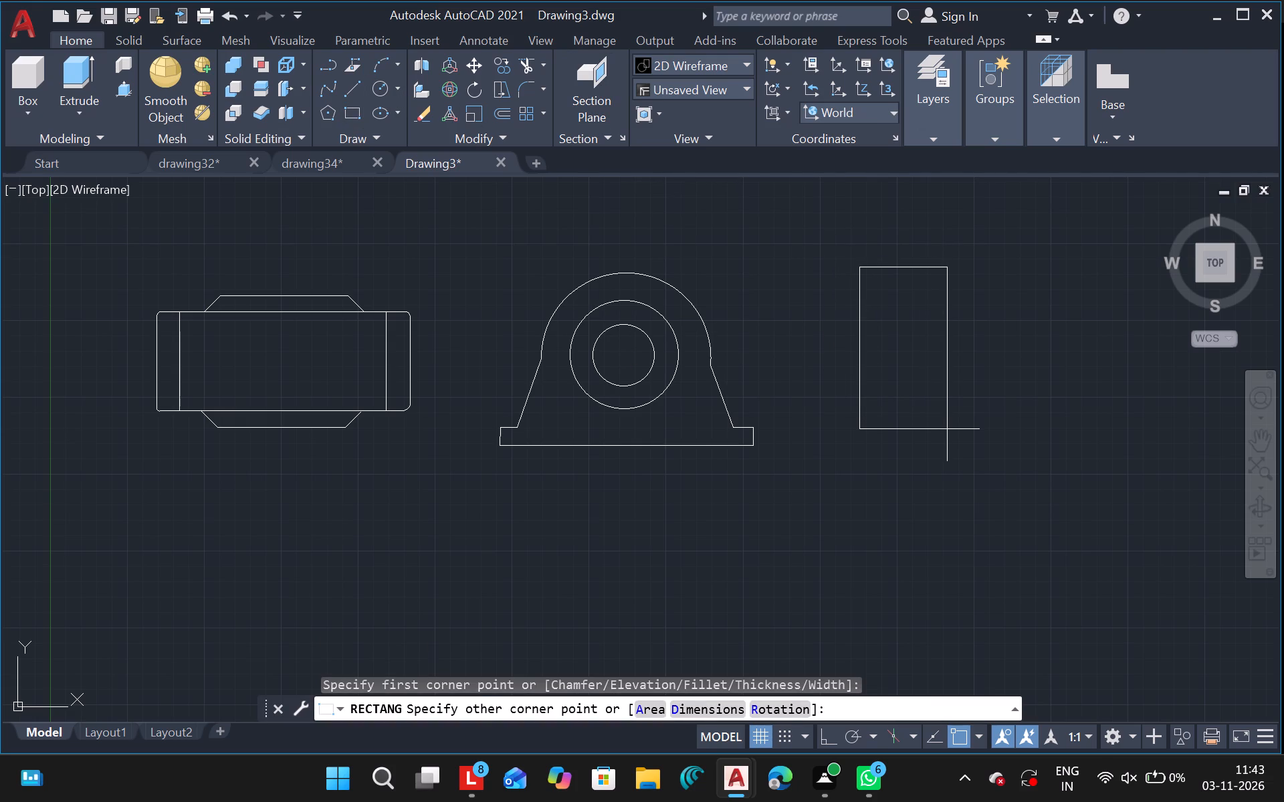
click(947, 429)
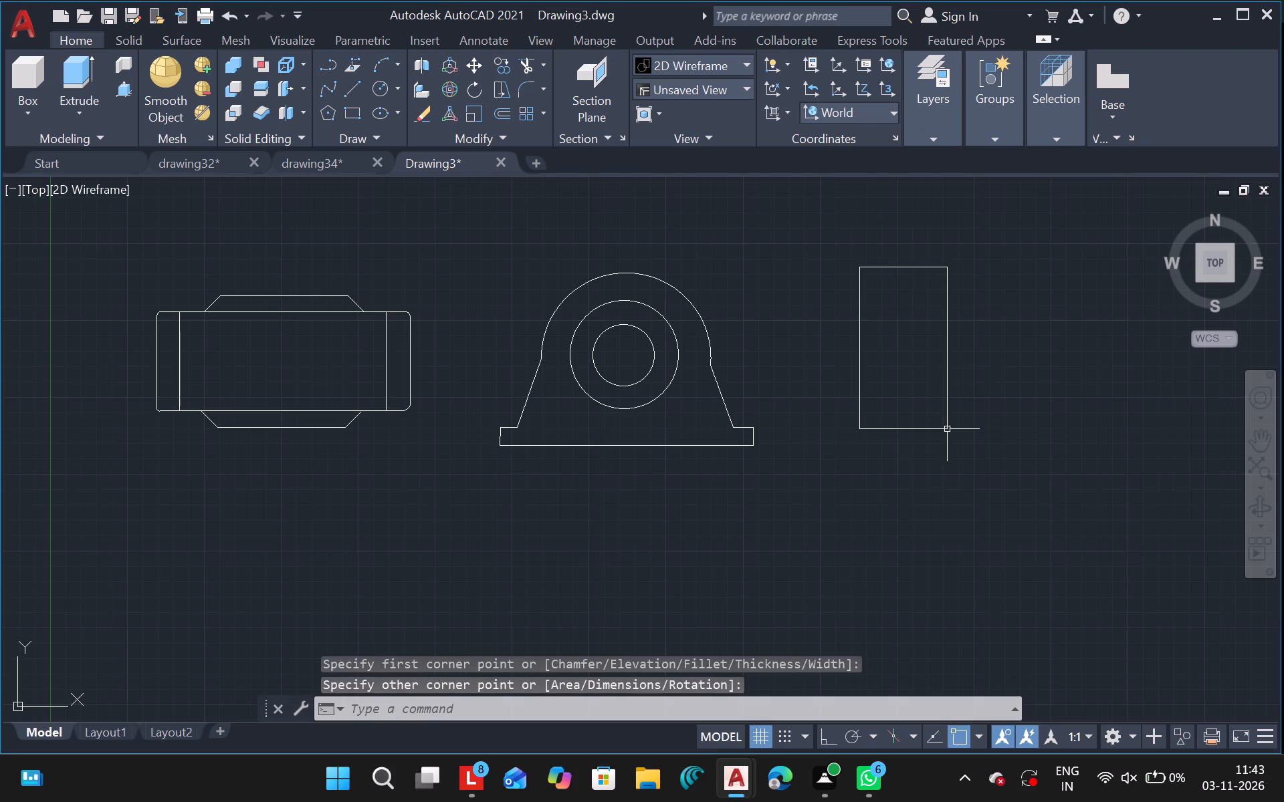
Draw a three-sided projection outline at the upright rectangle's left edge, with one vertical line outside and two horizontal lines crossing into the rectangle.
click(358, 86)
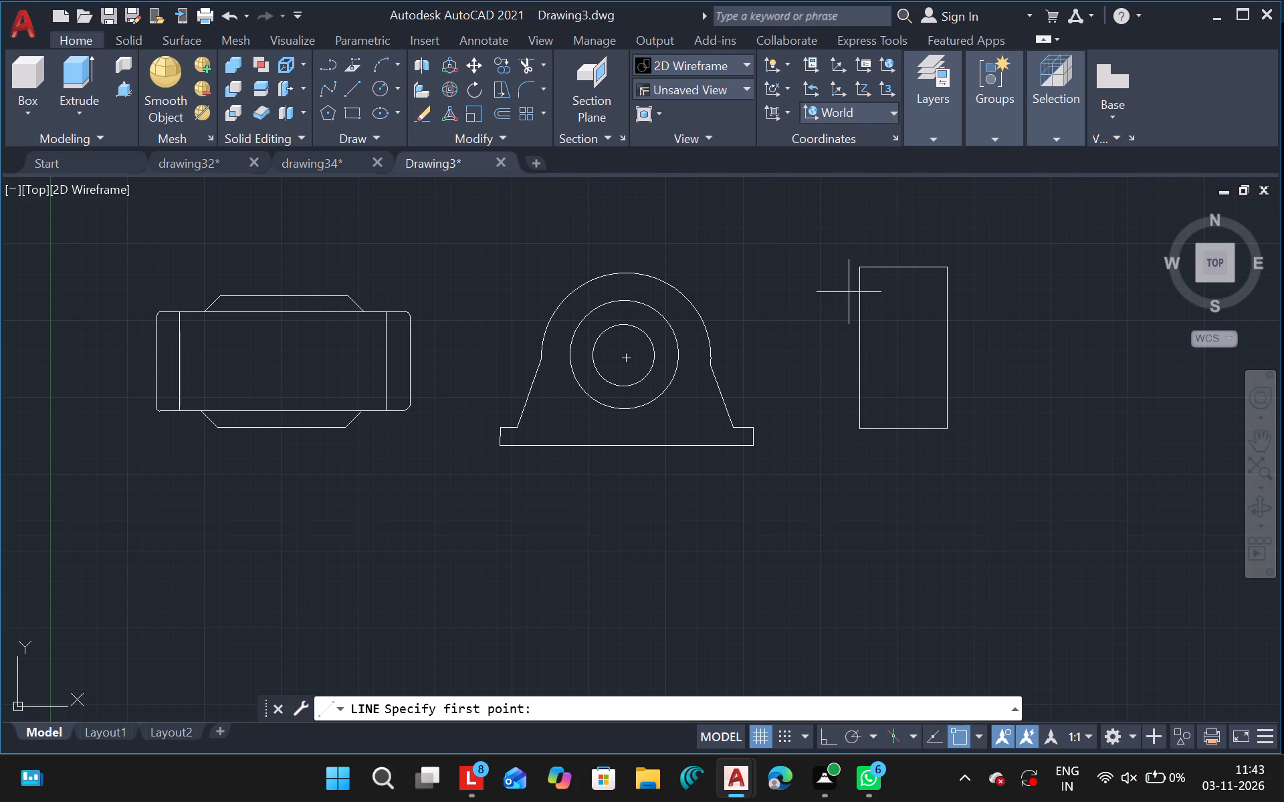
drag(849, 292, 894, 289)
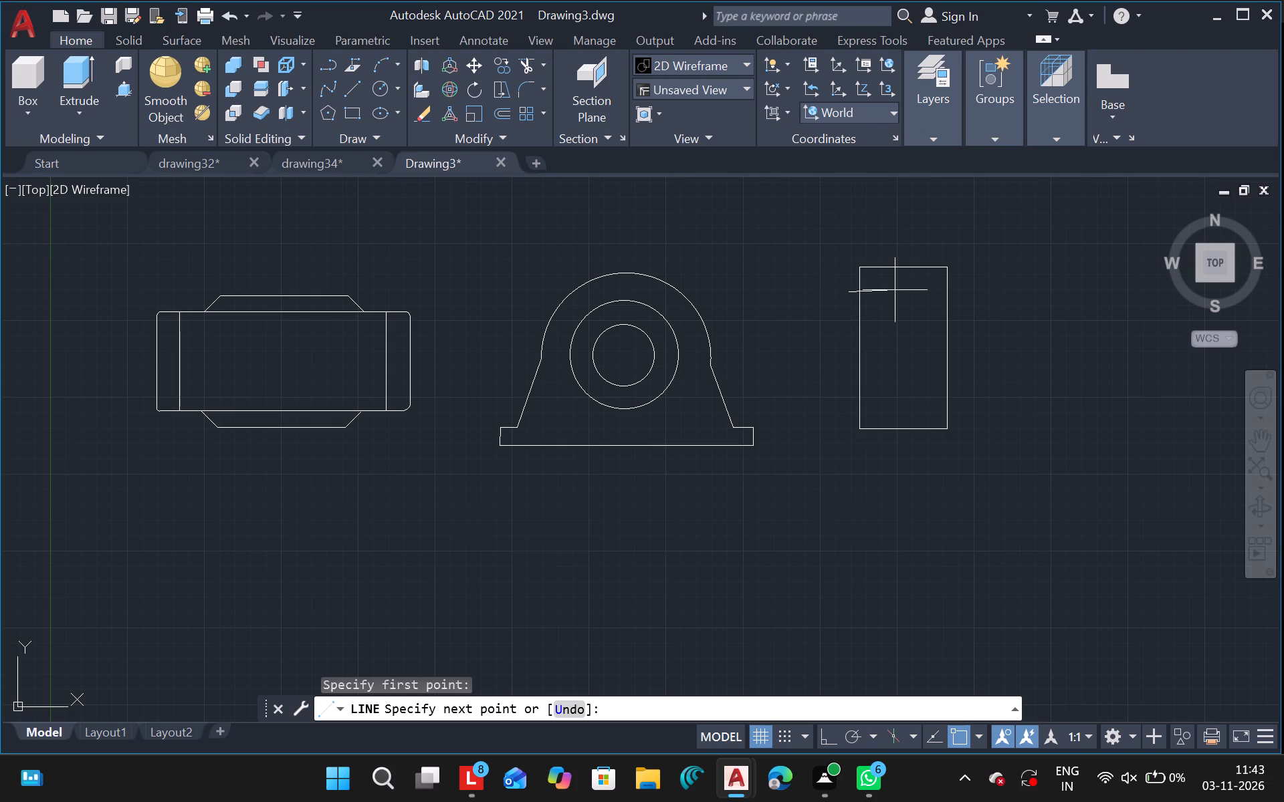
click(895, 292)
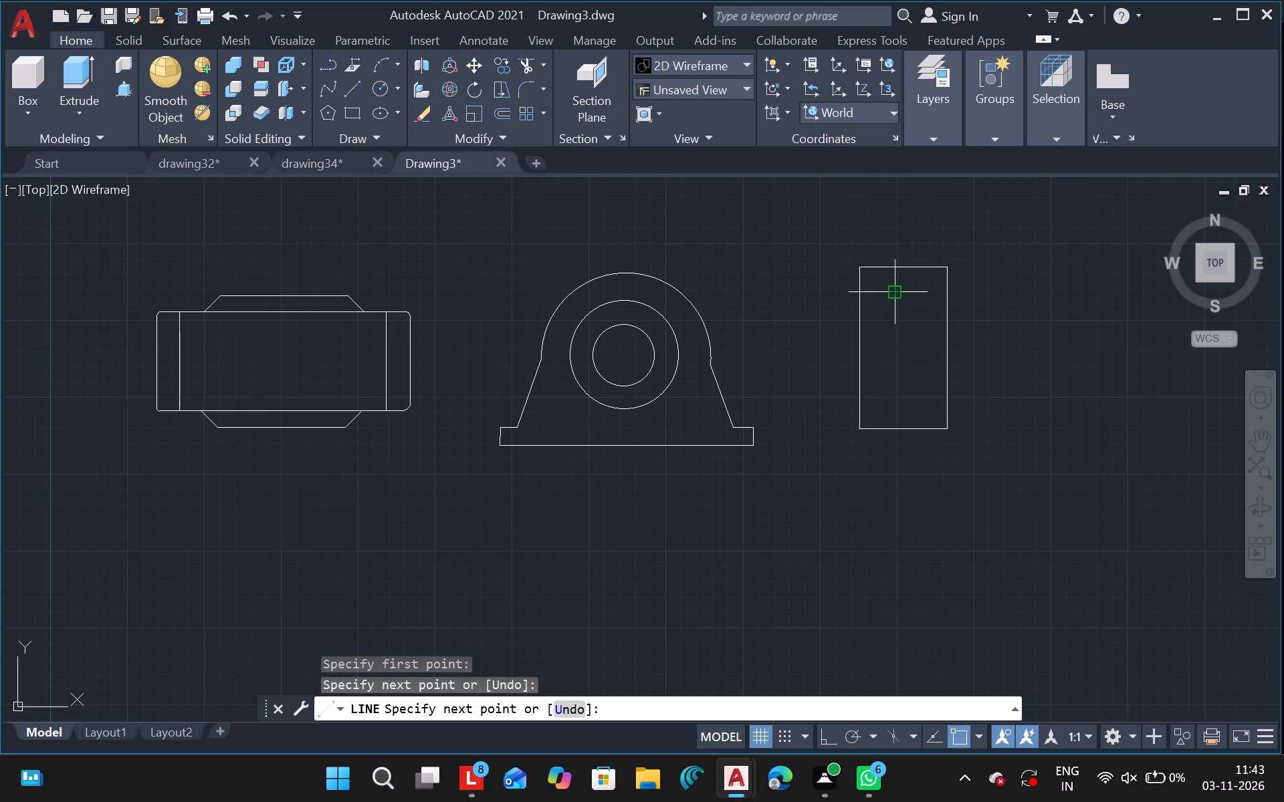
key(Escape)
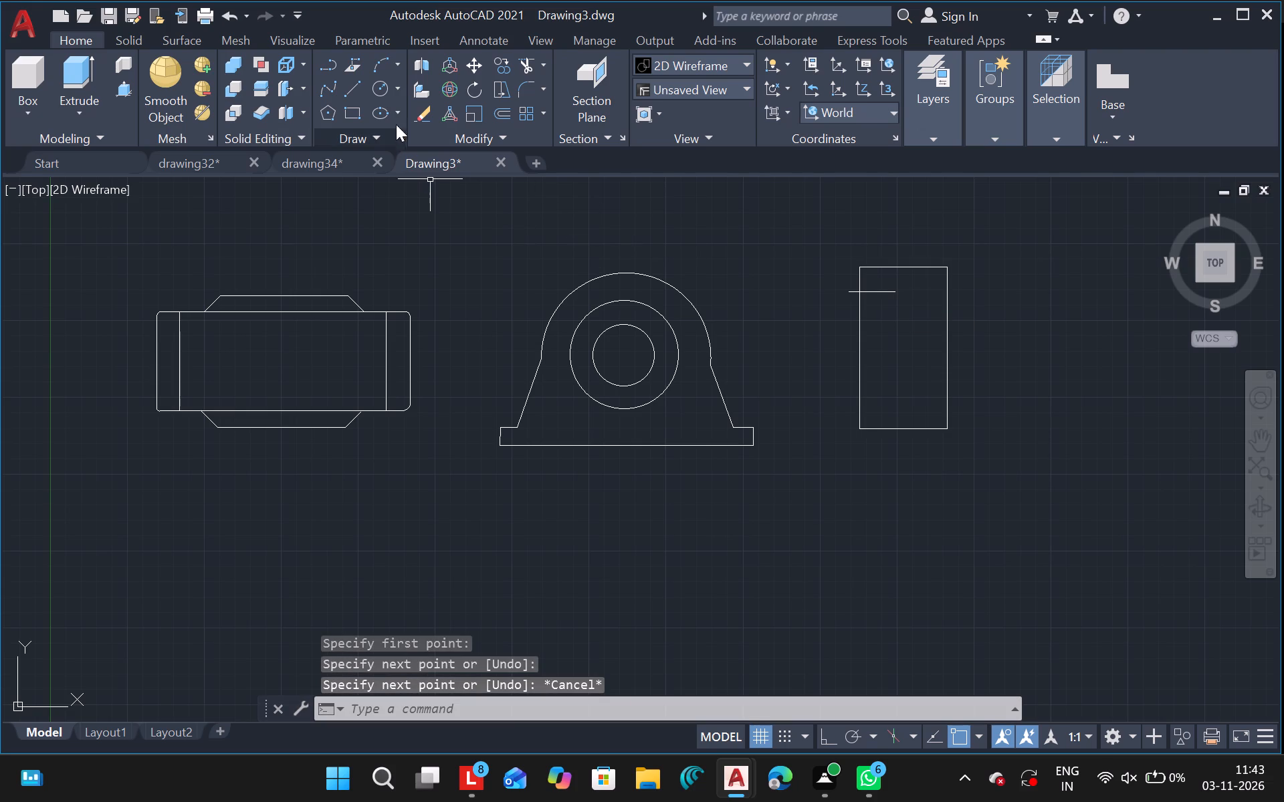
click(360, 85)
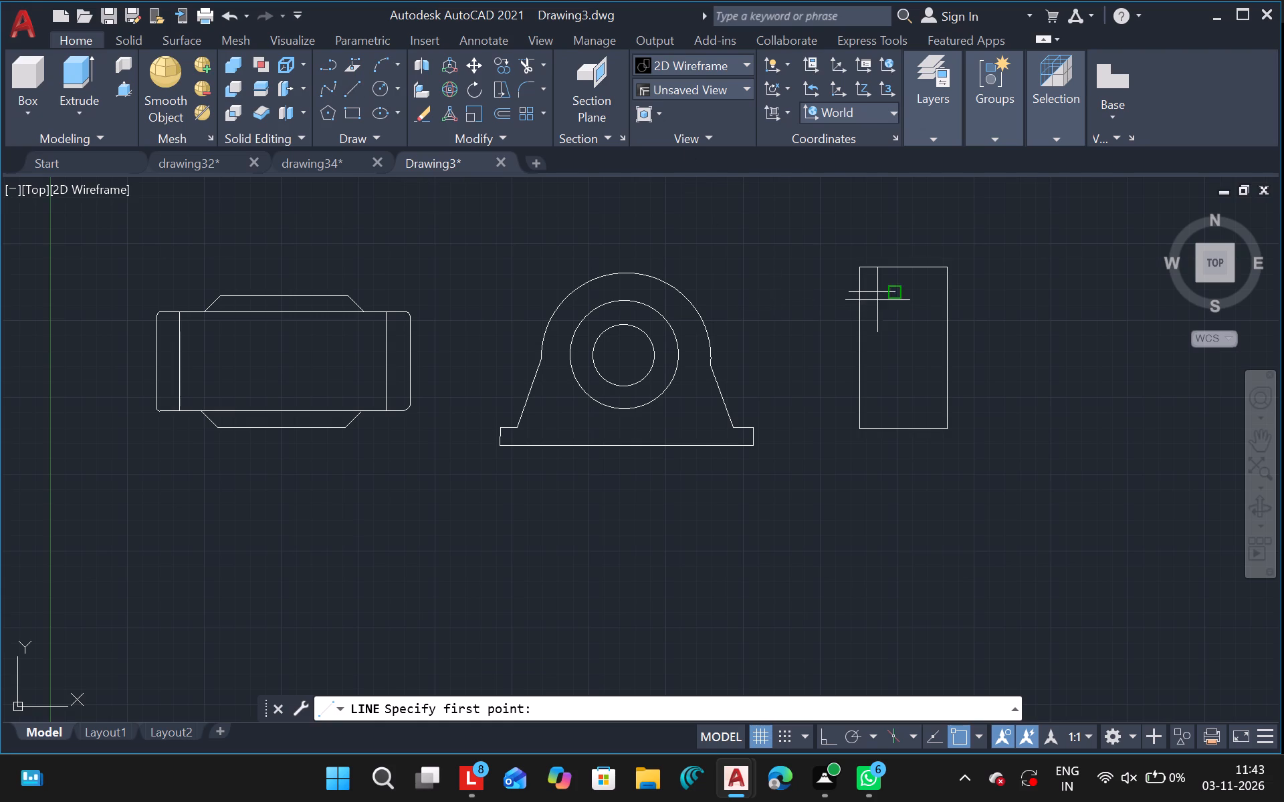
drag(851, 292, 841, 293)
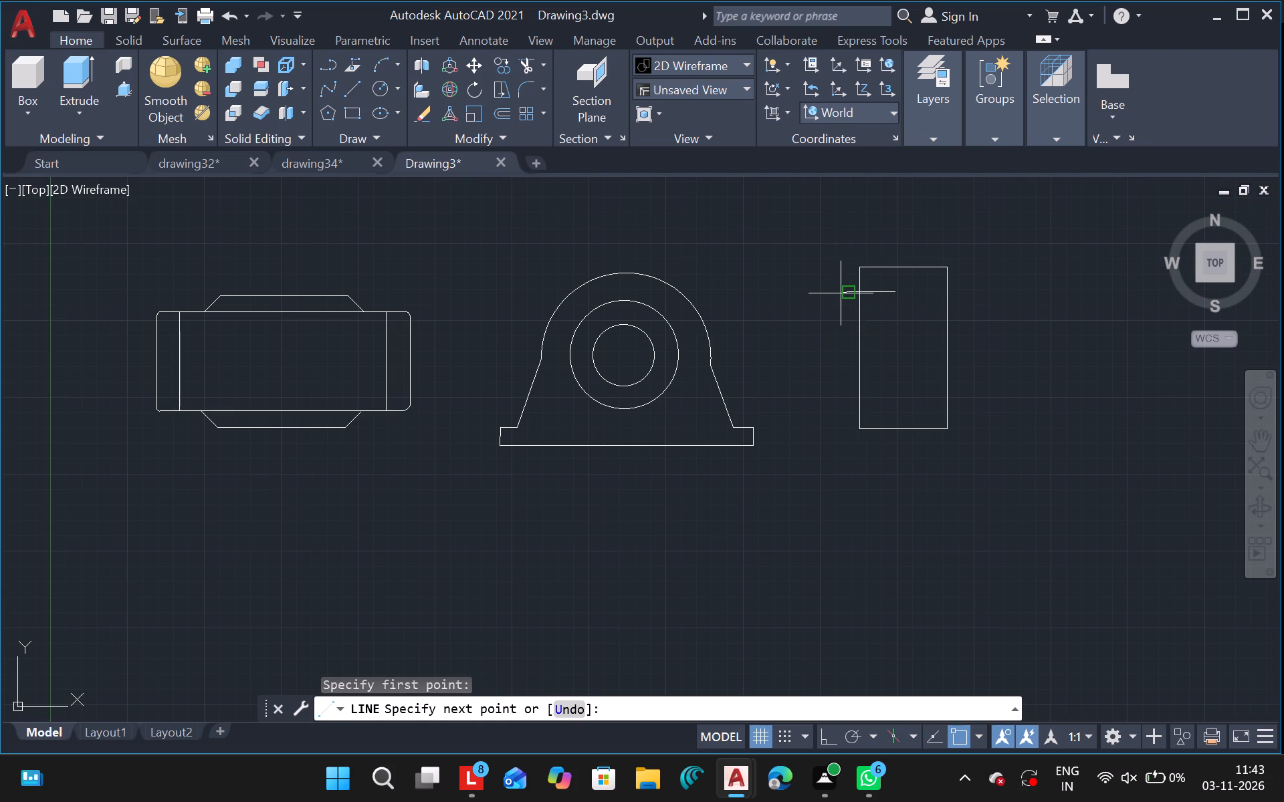
drag(841, 293, 848, 315)
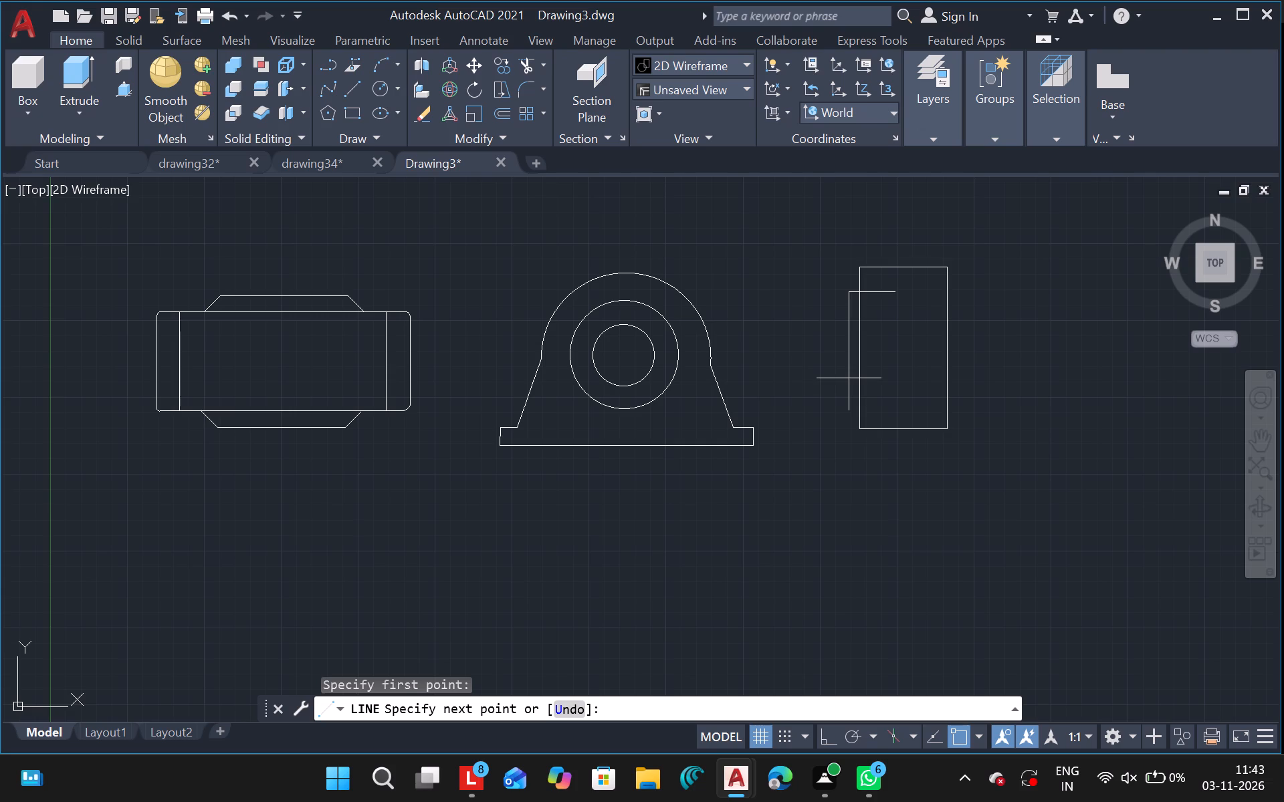
click(849, 390)
click(897, 390)
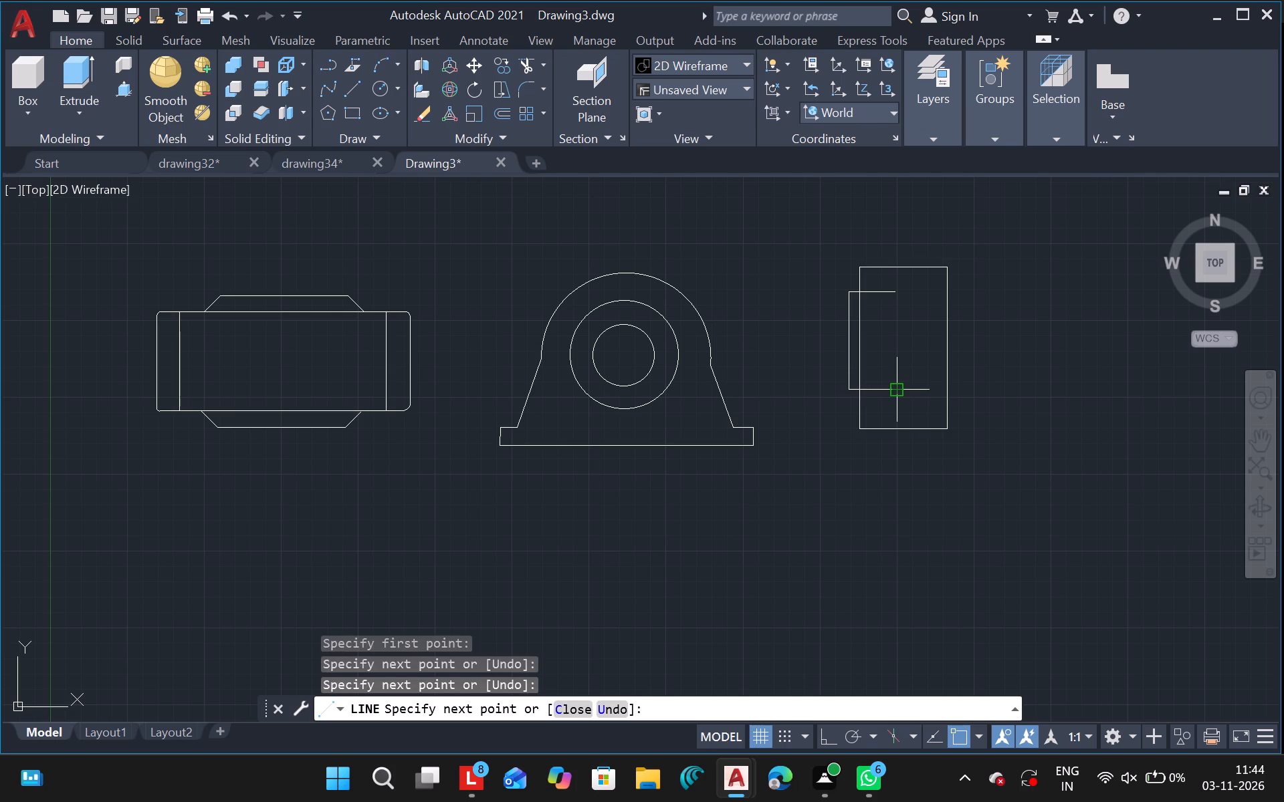
key(Escape)
Trim off the parts of the projection's two horizontal lines that lie inside the upright rectangle.
text(tr)
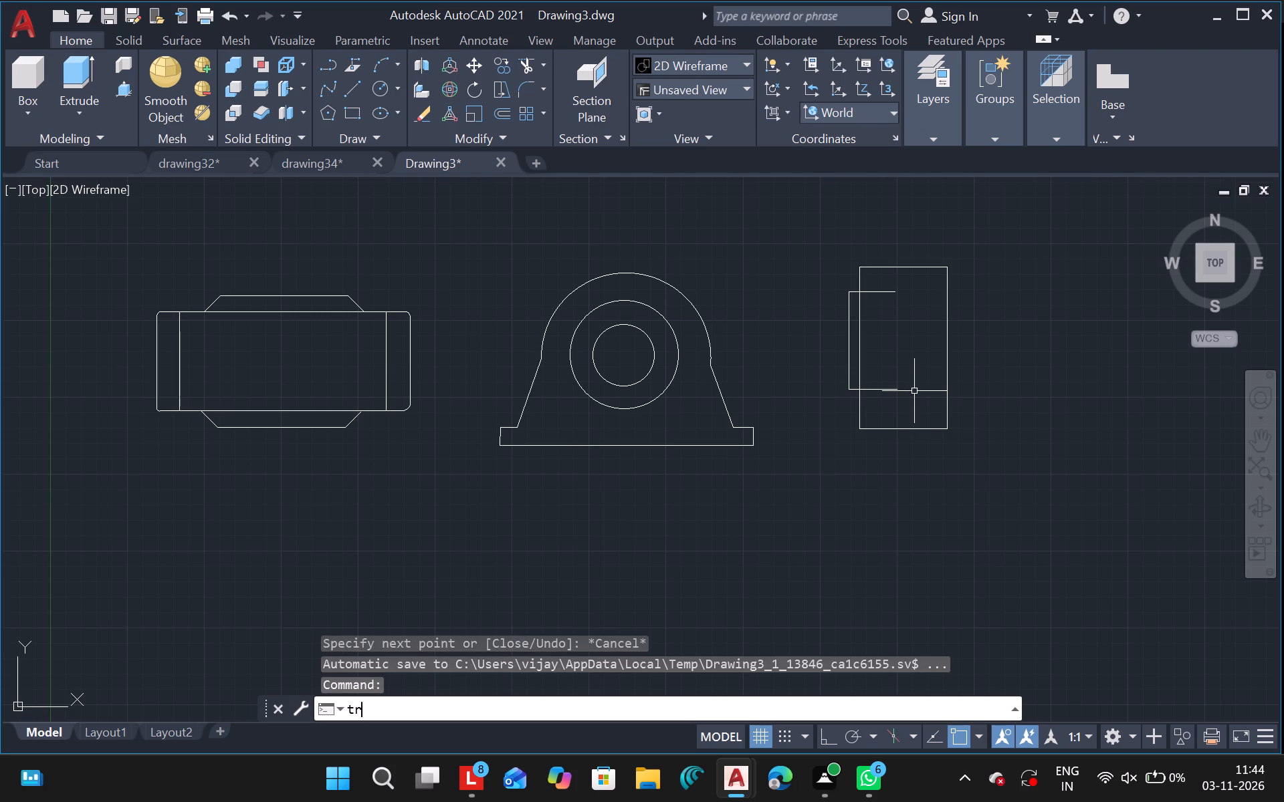
click(450, 522)
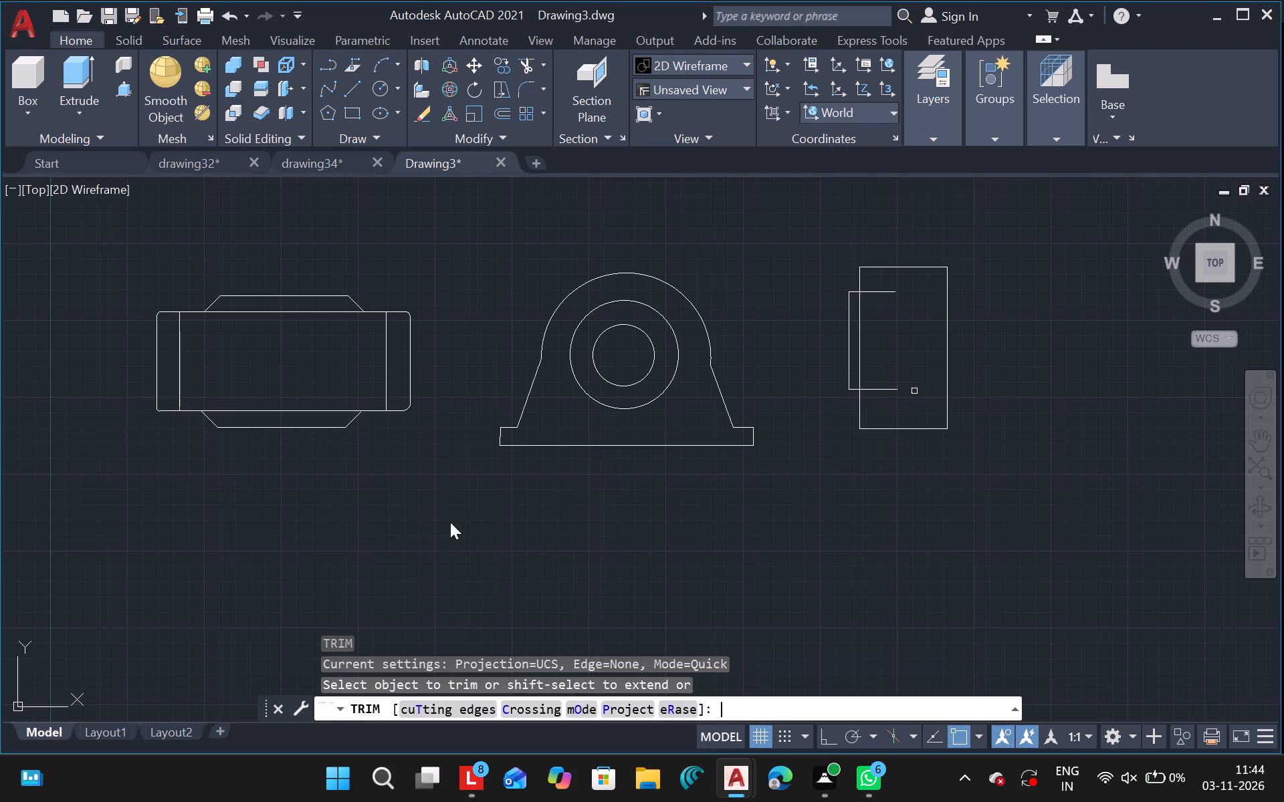
click(879, 291)
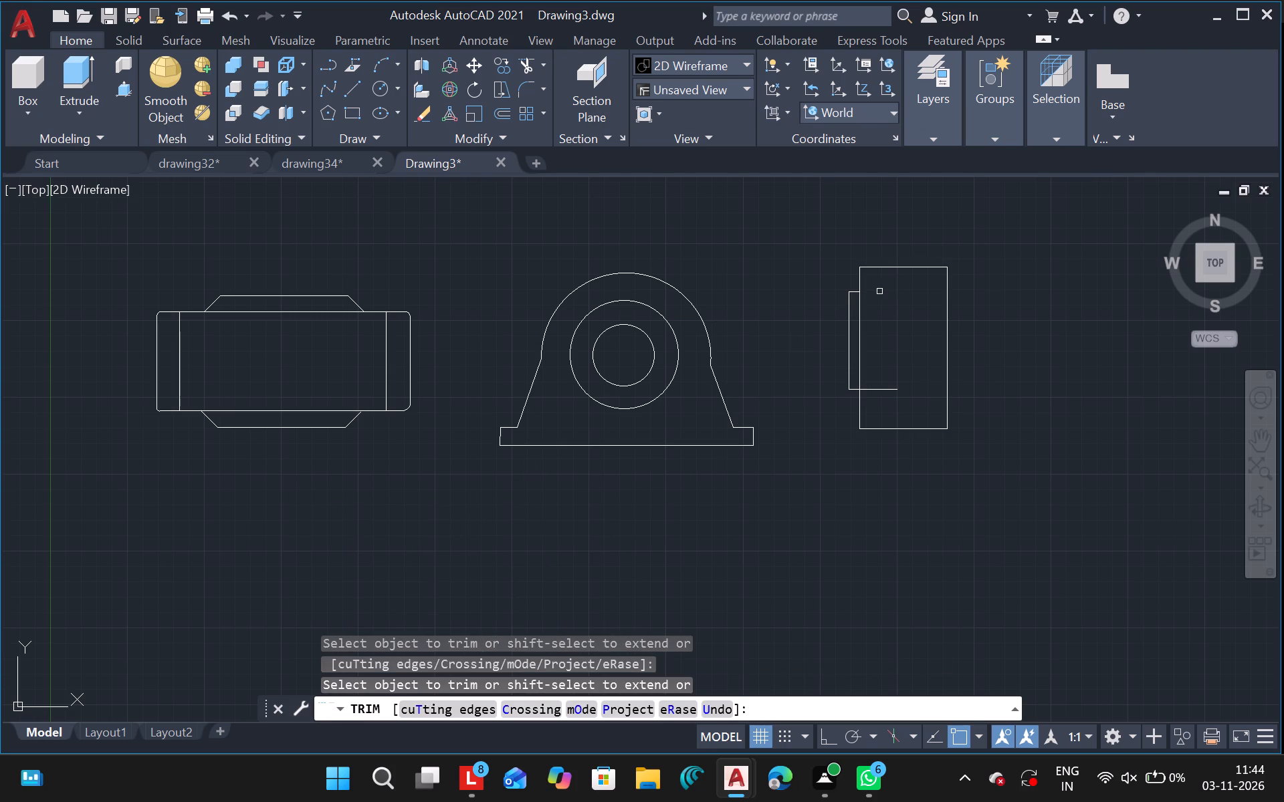
click(875, 388)
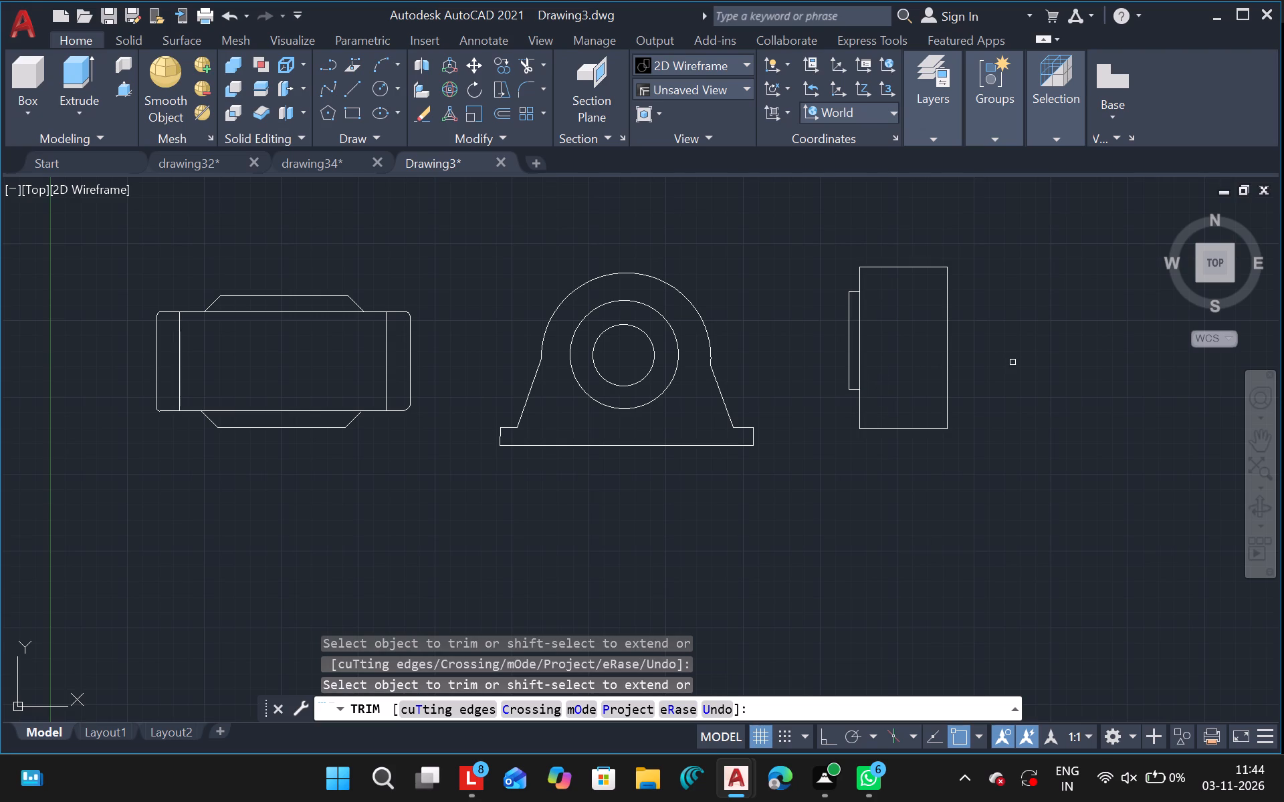
key(Escape)
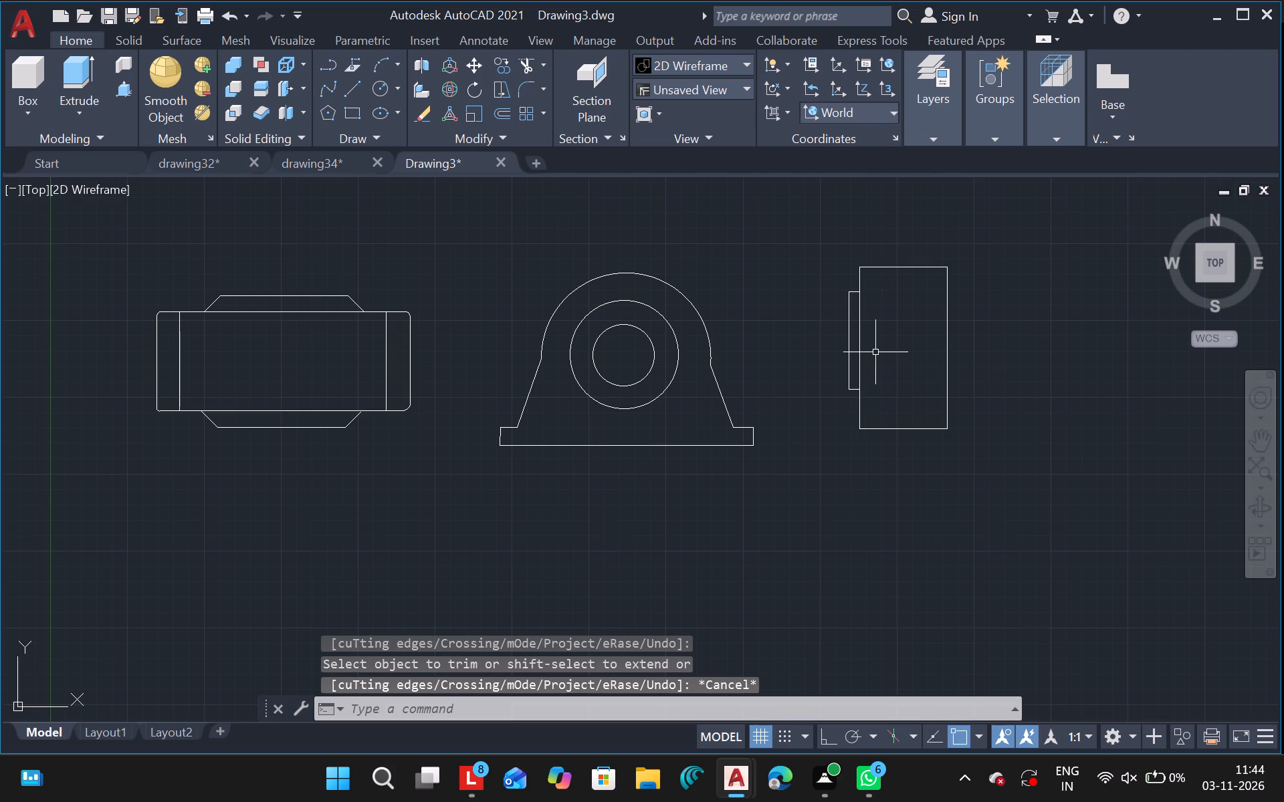
Move the three-line projection slightly down along the upright rectangle's left edge so it sits vertically centred.
drag(824, 273, 860, 398)
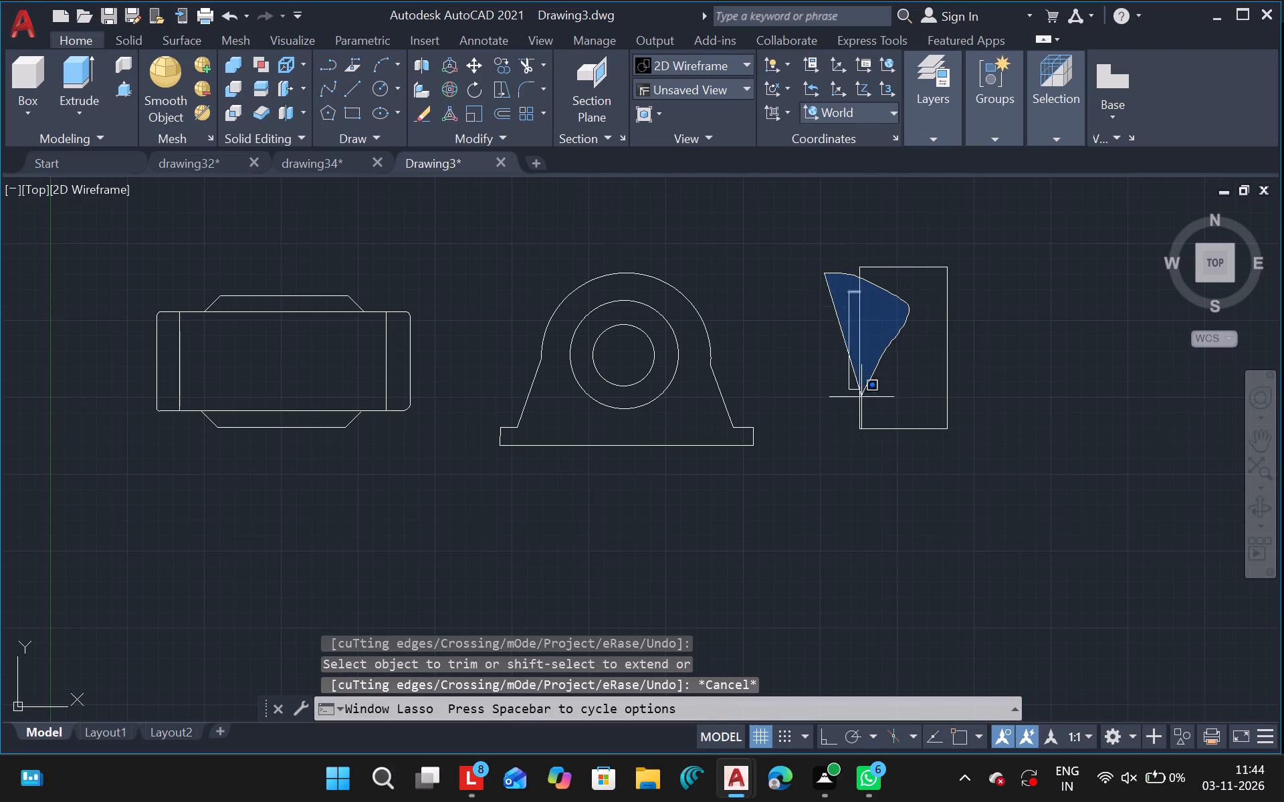
drag(860, 398, 818, 405)
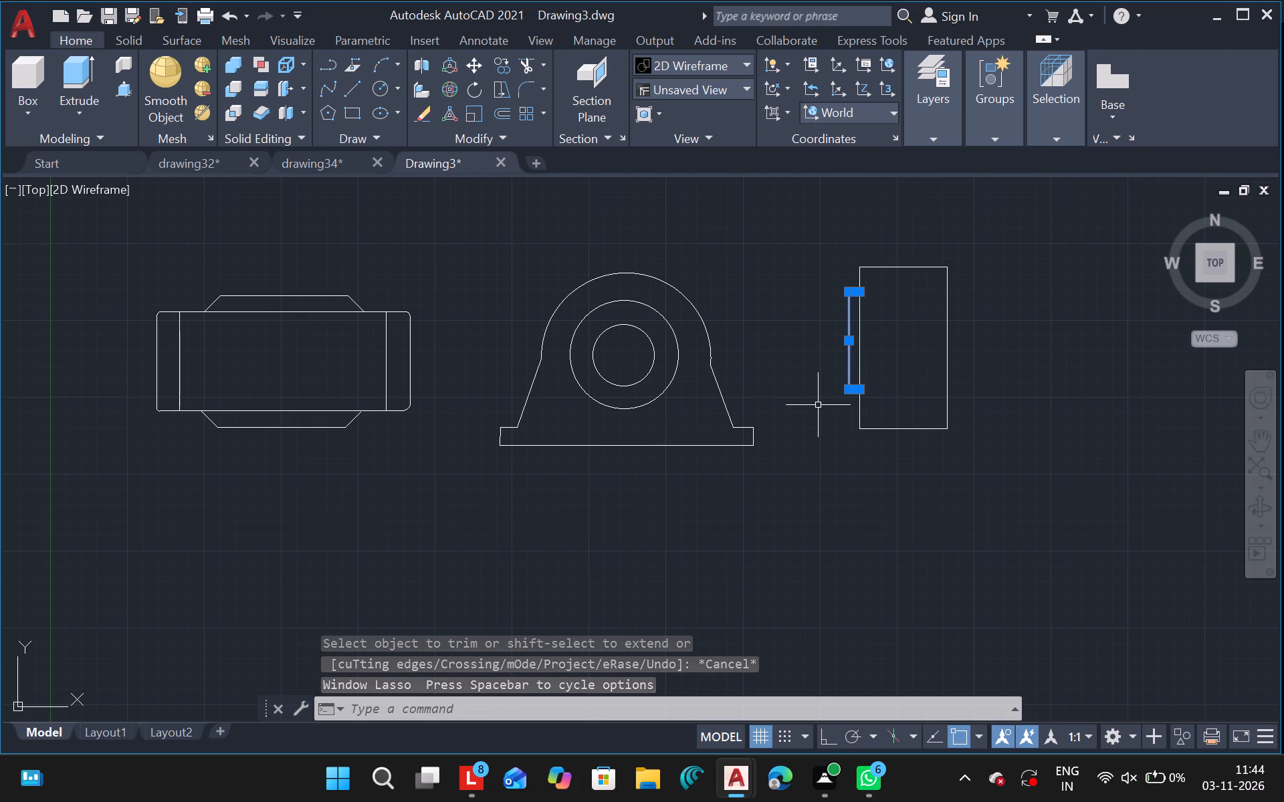
text(mo)
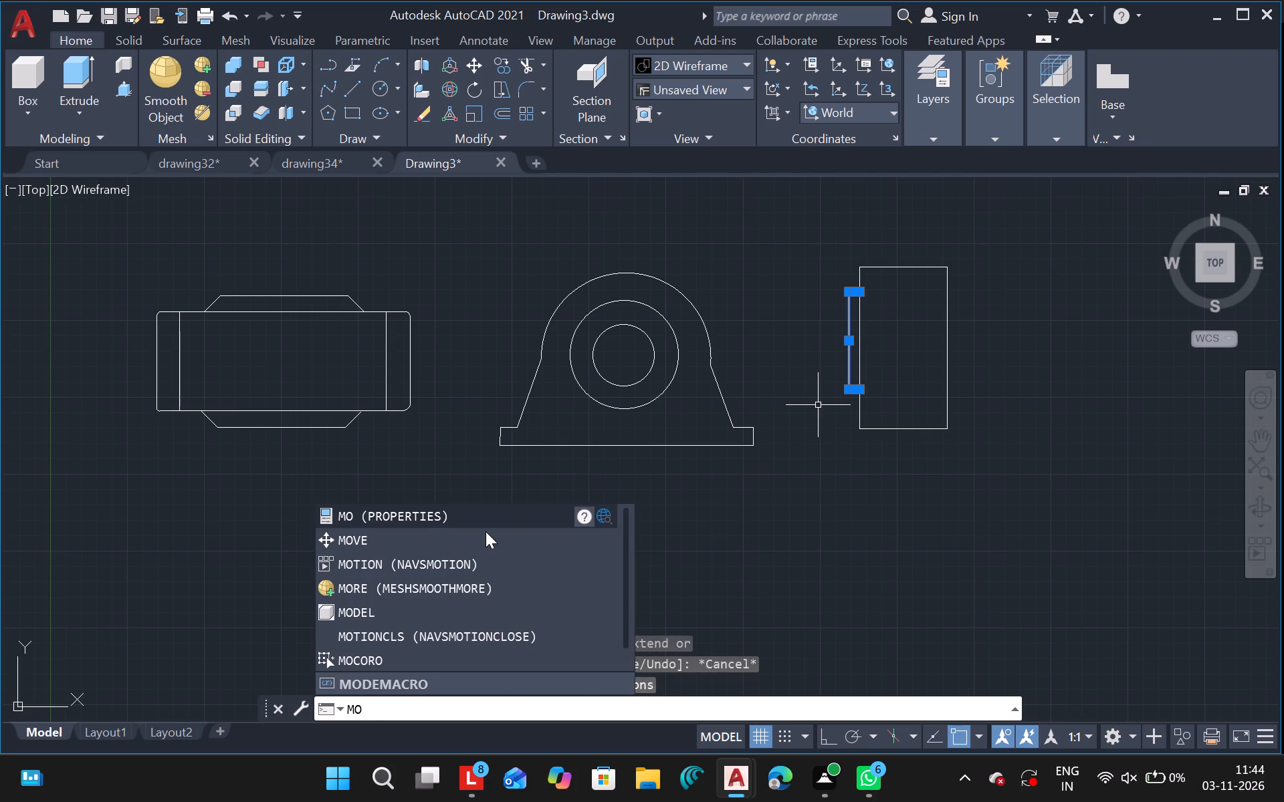
click(481, 533)
drag(908, 493, 908, 501)
click(908, 501)
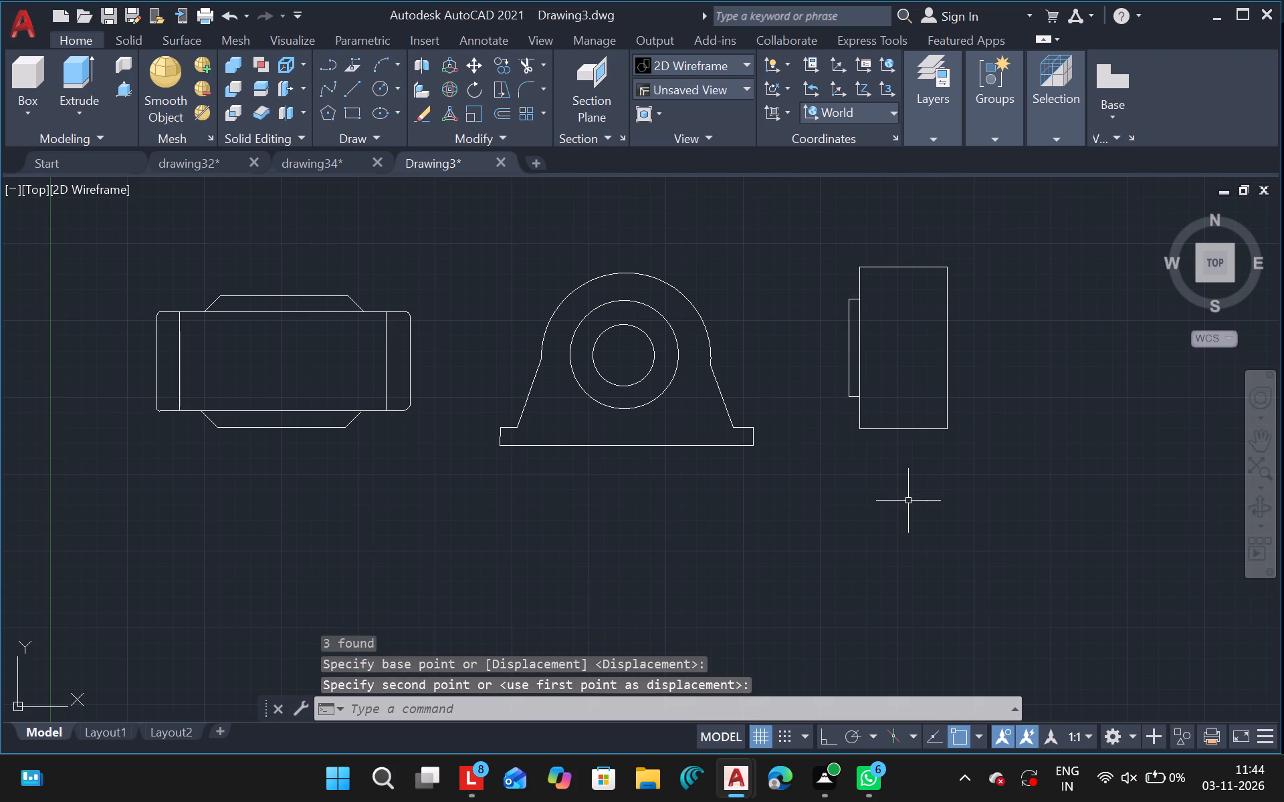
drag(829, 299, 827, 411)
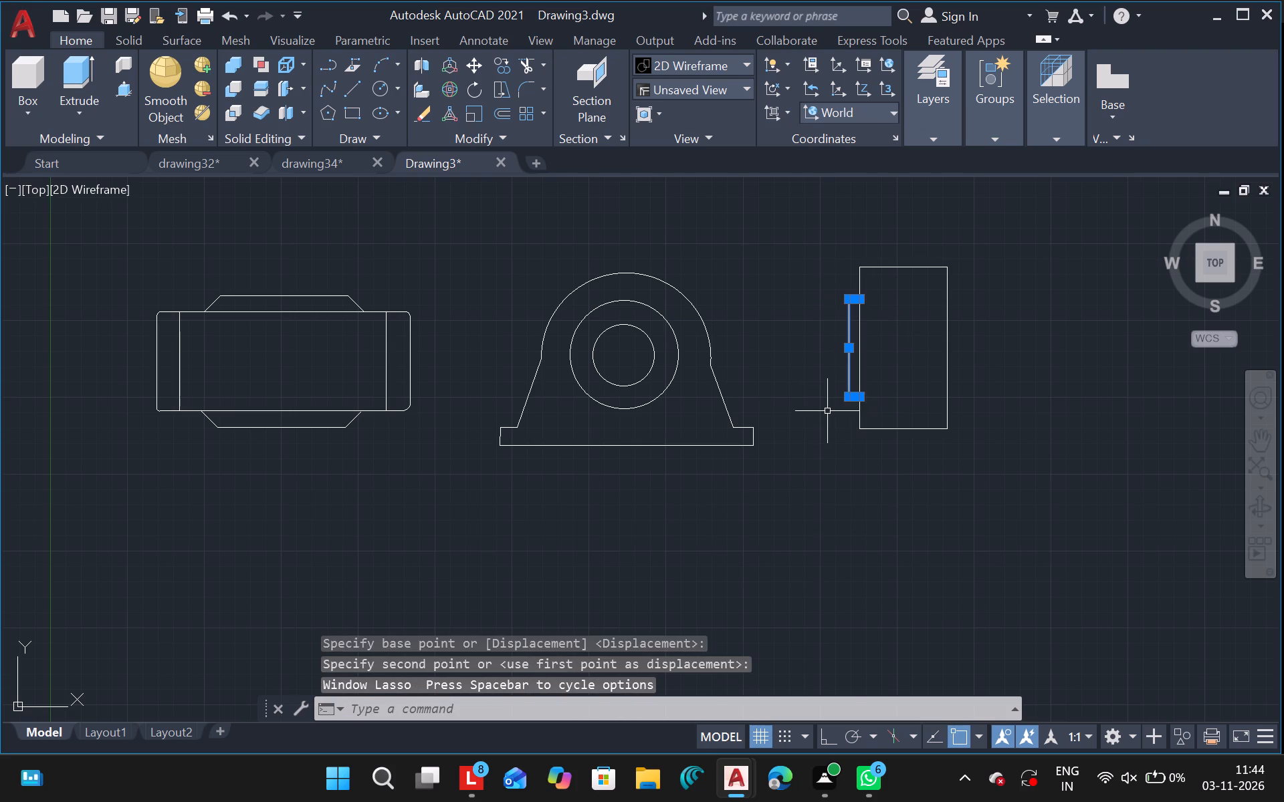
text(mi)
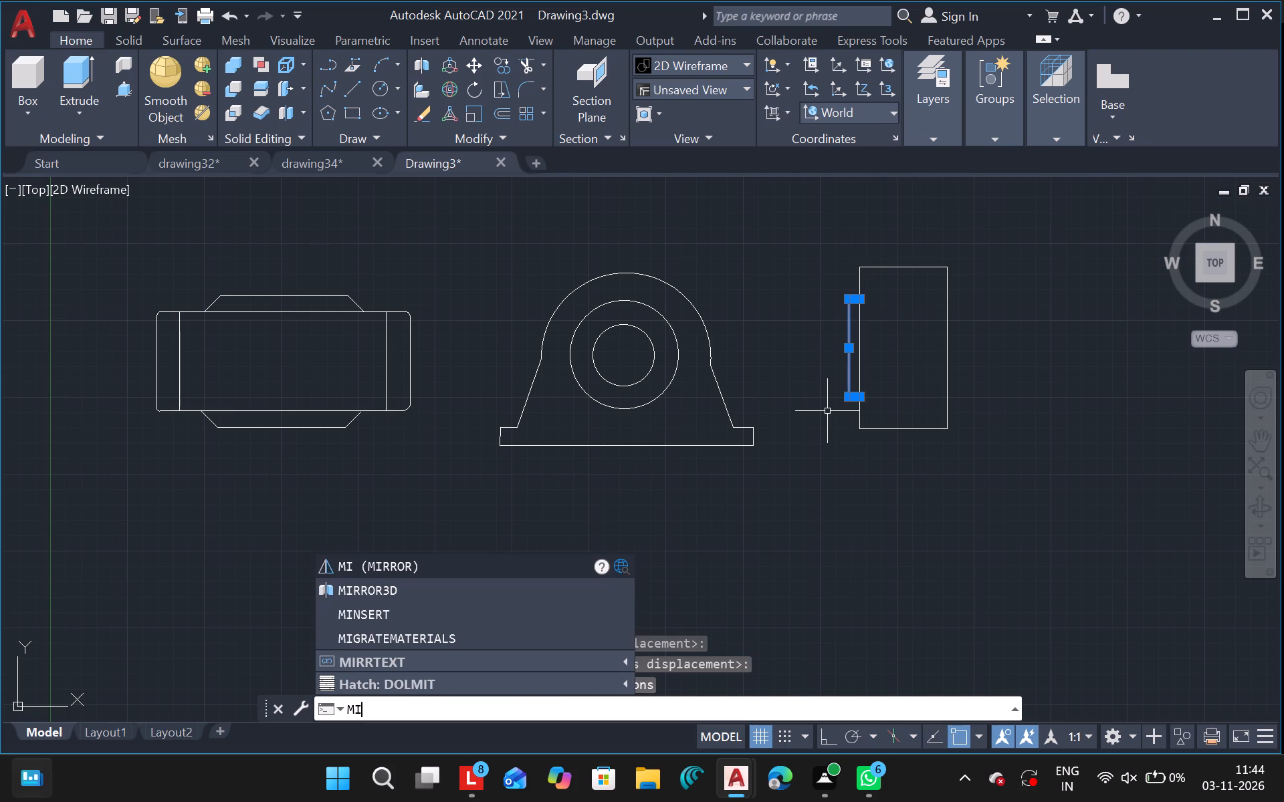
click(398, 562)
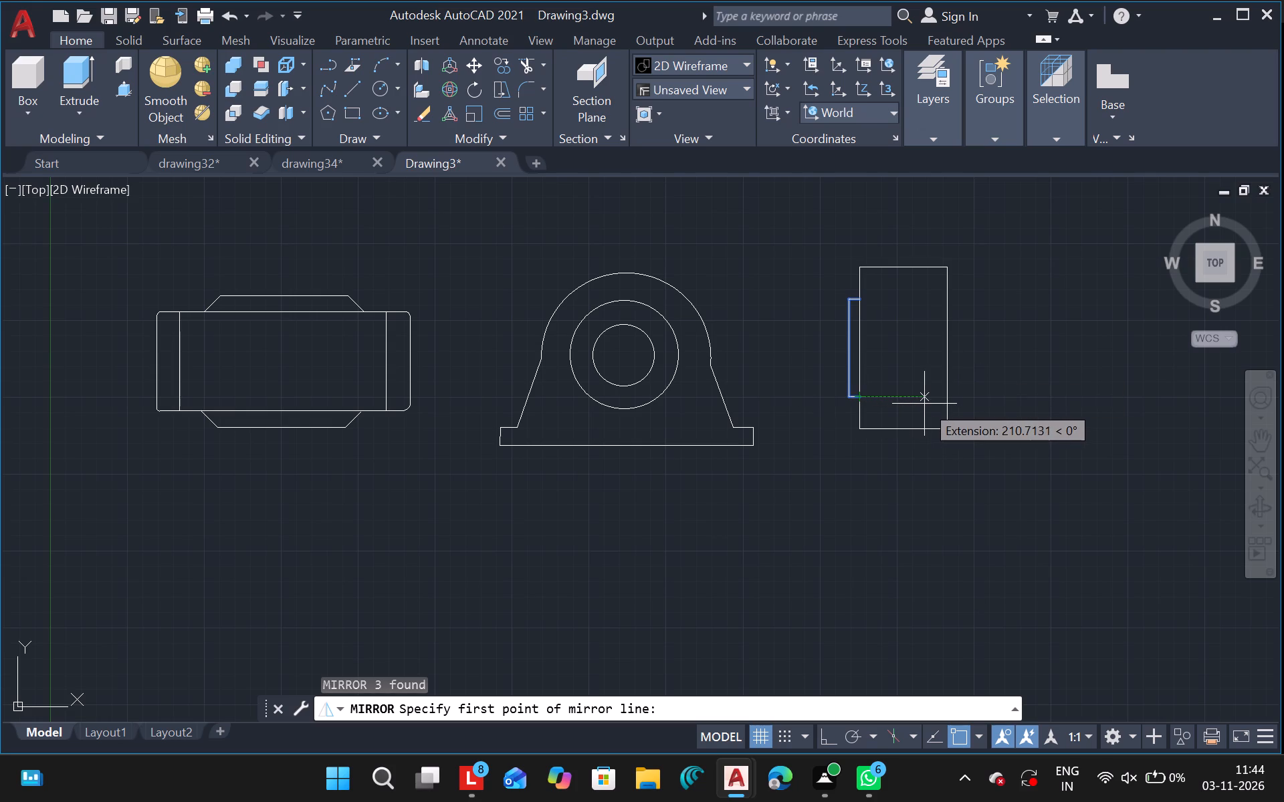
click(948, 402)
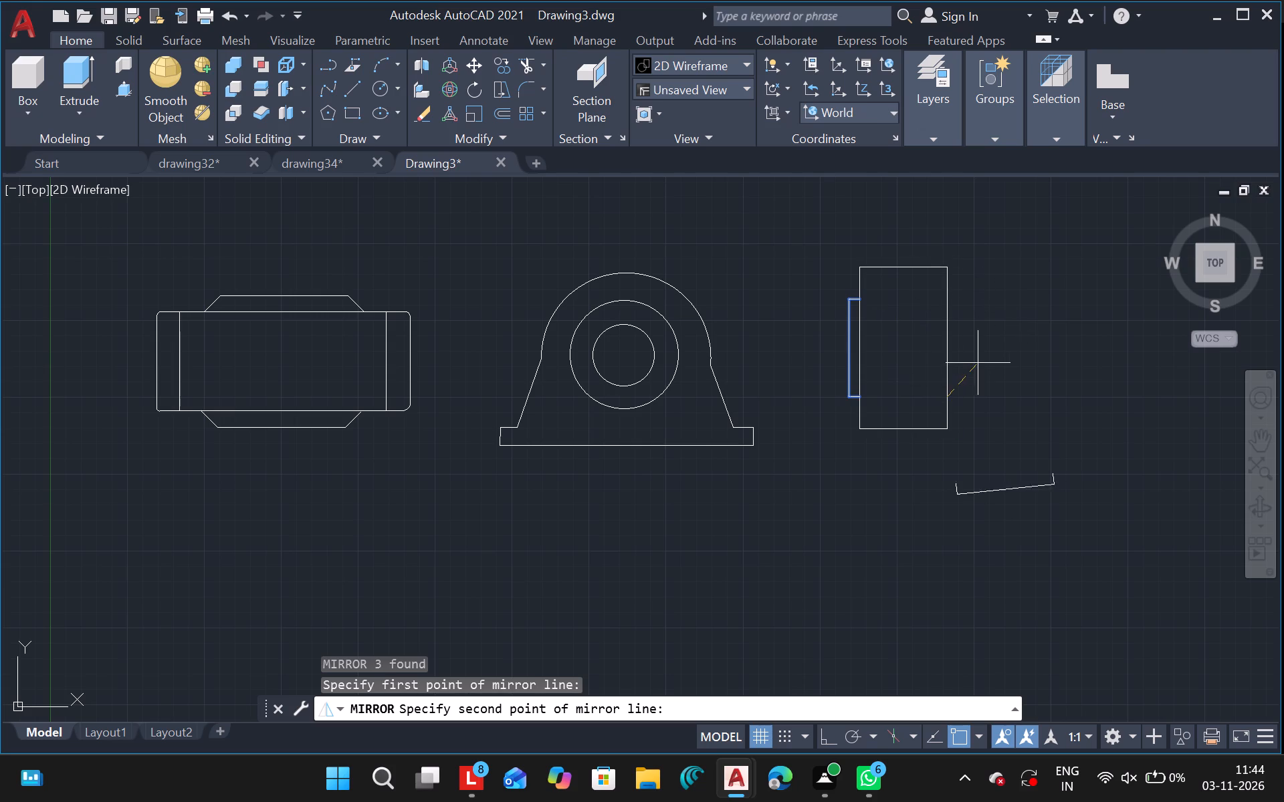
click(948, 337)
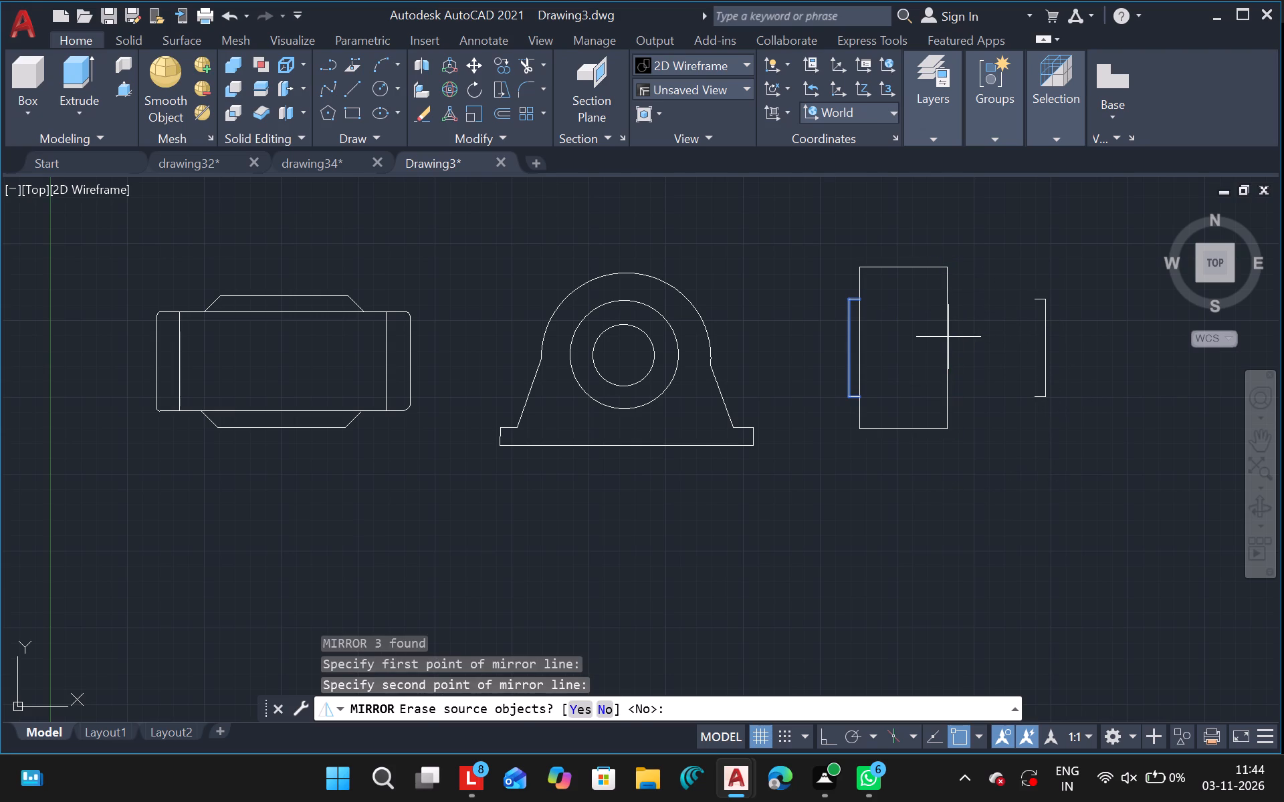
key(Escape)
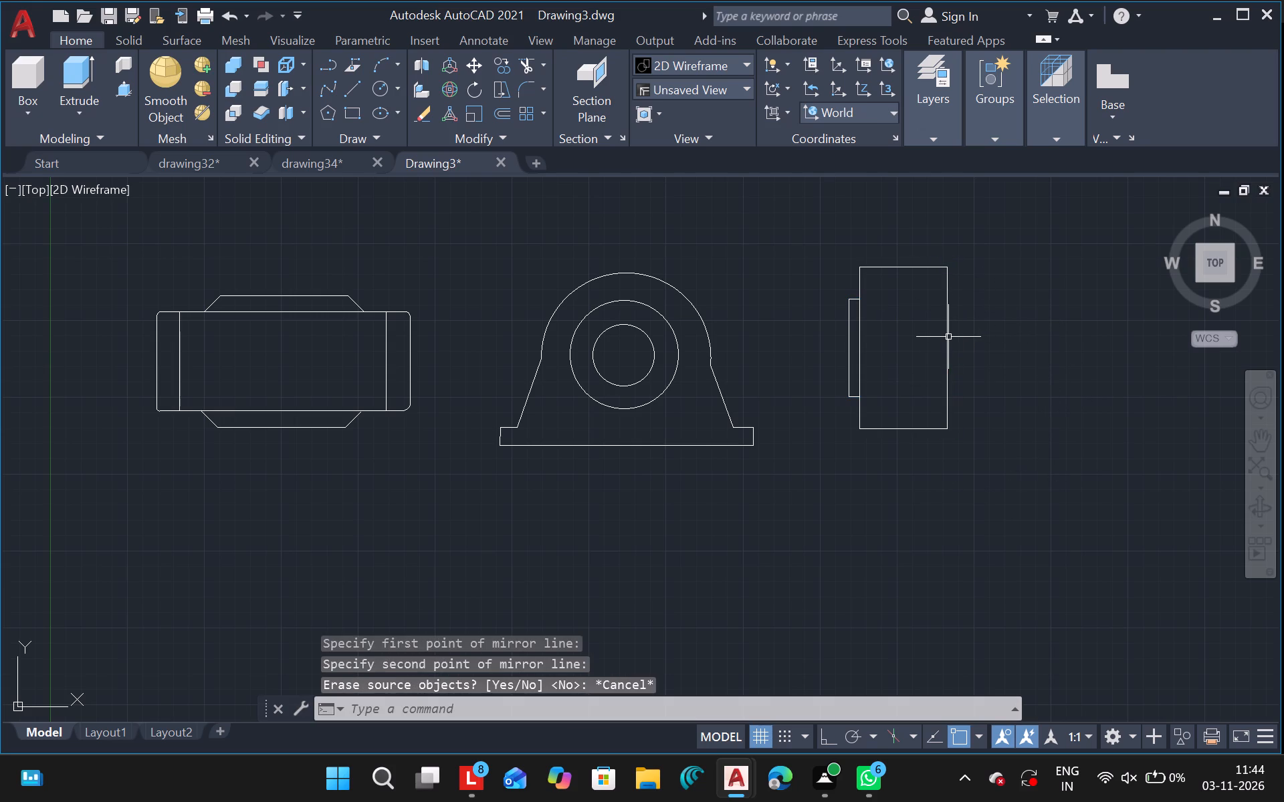
Mirror the three-line projection about the upright rectangle's right edge, keeping the original lines.
drag(829, 293, 774, 445)
key(m)
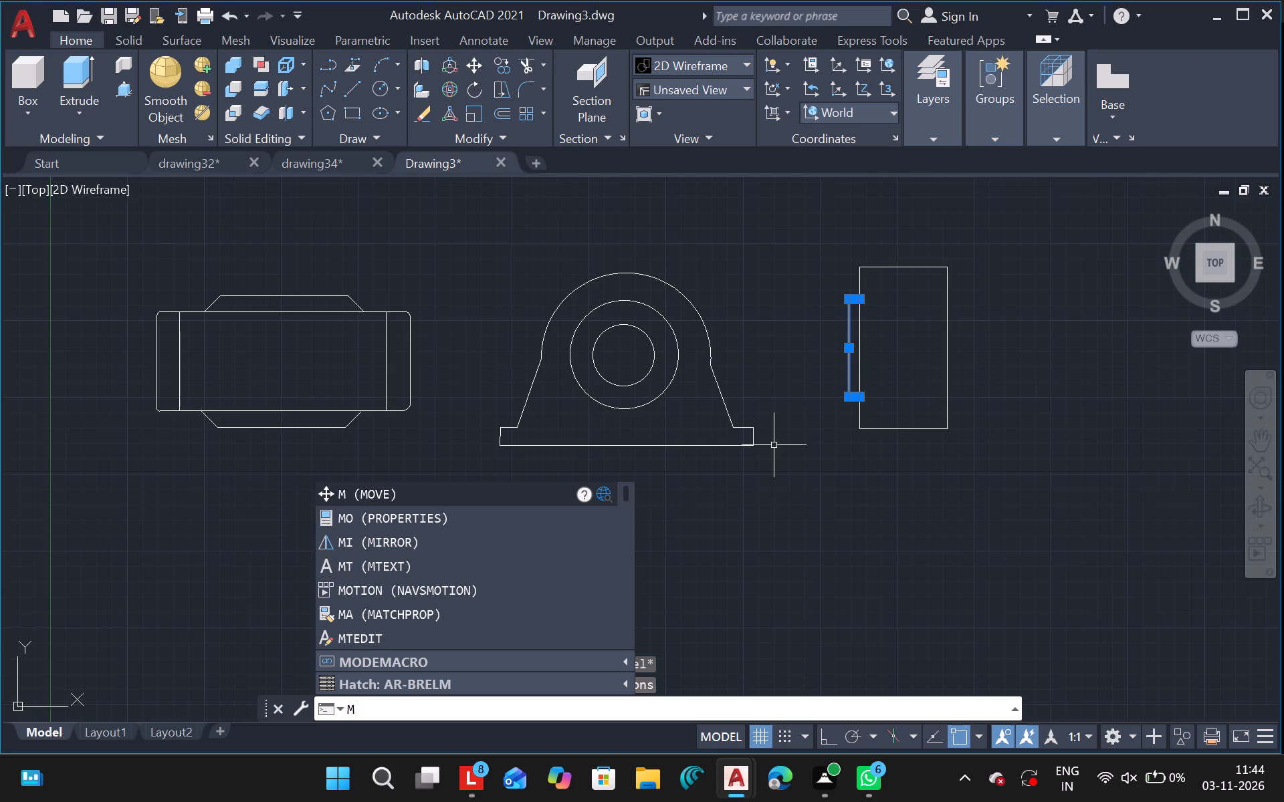
key(i)
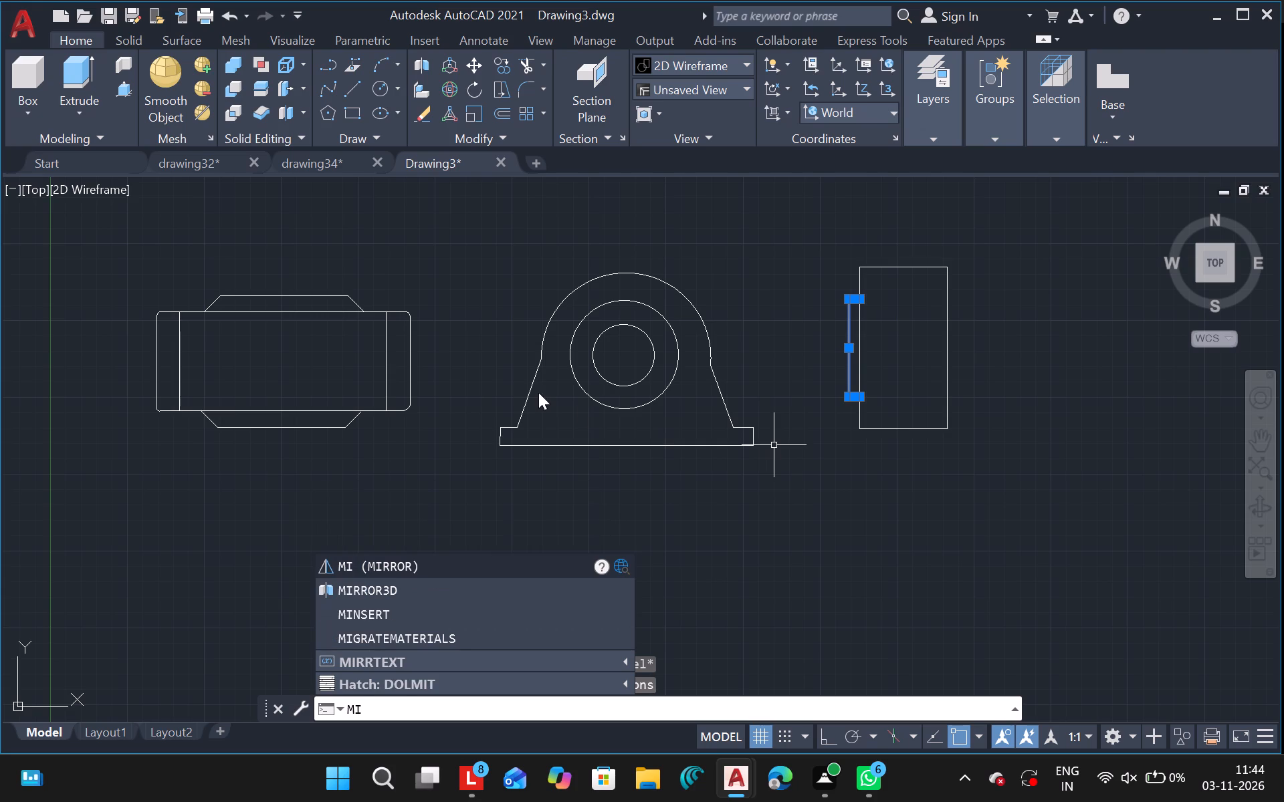
click(415, 575)
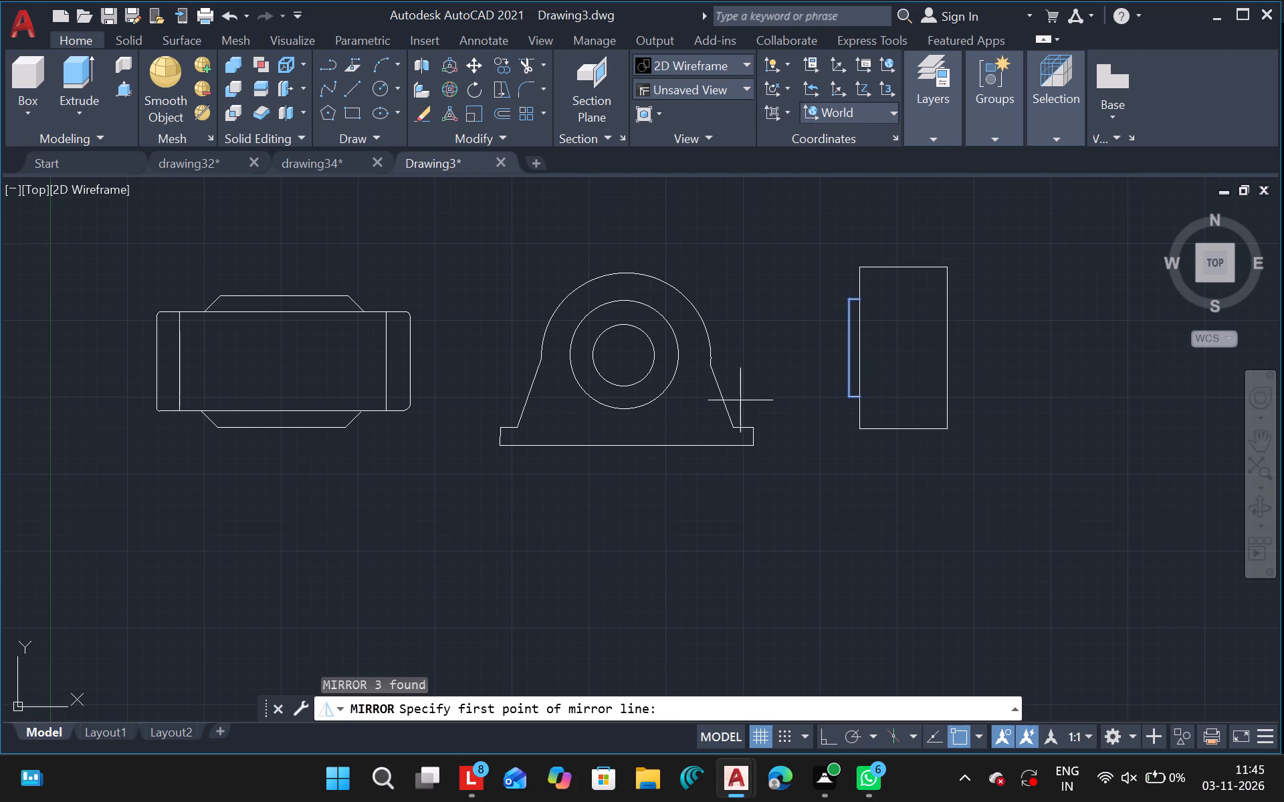
click(952, 393)
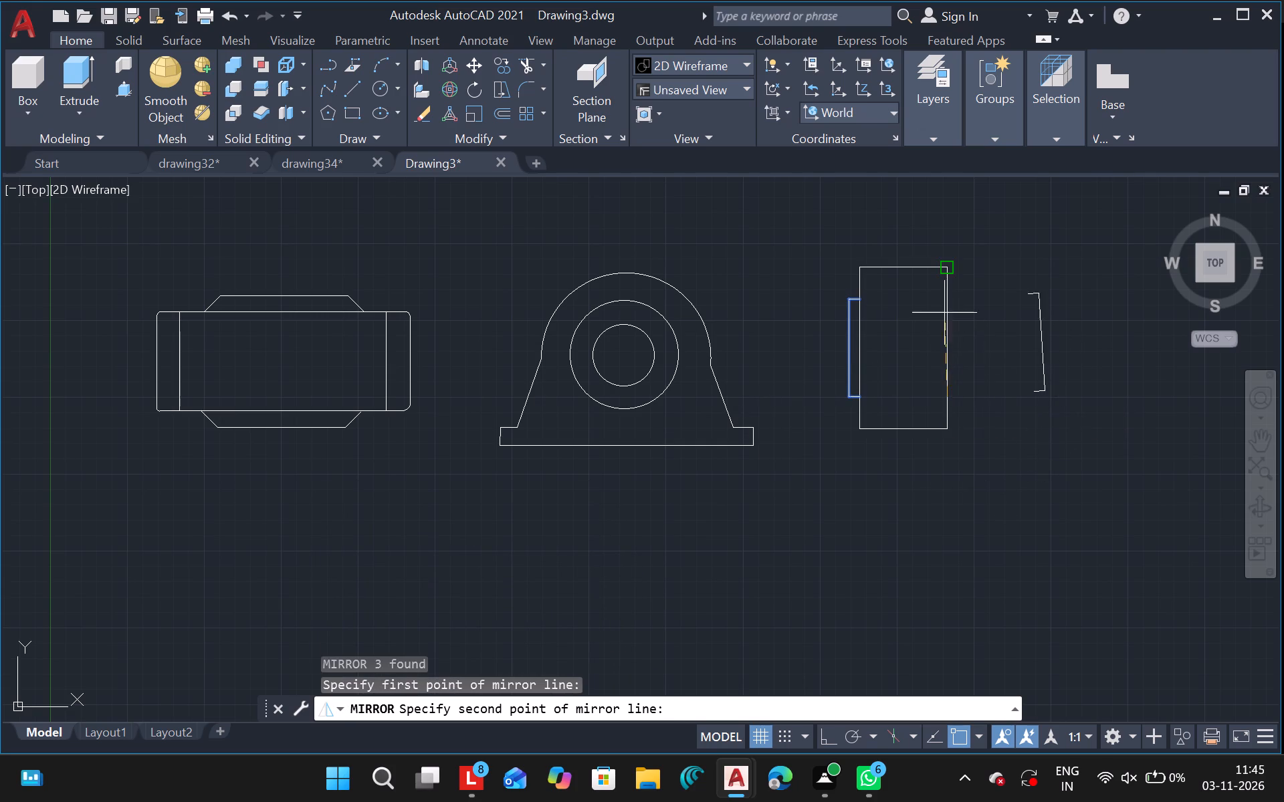
click(947, 321)
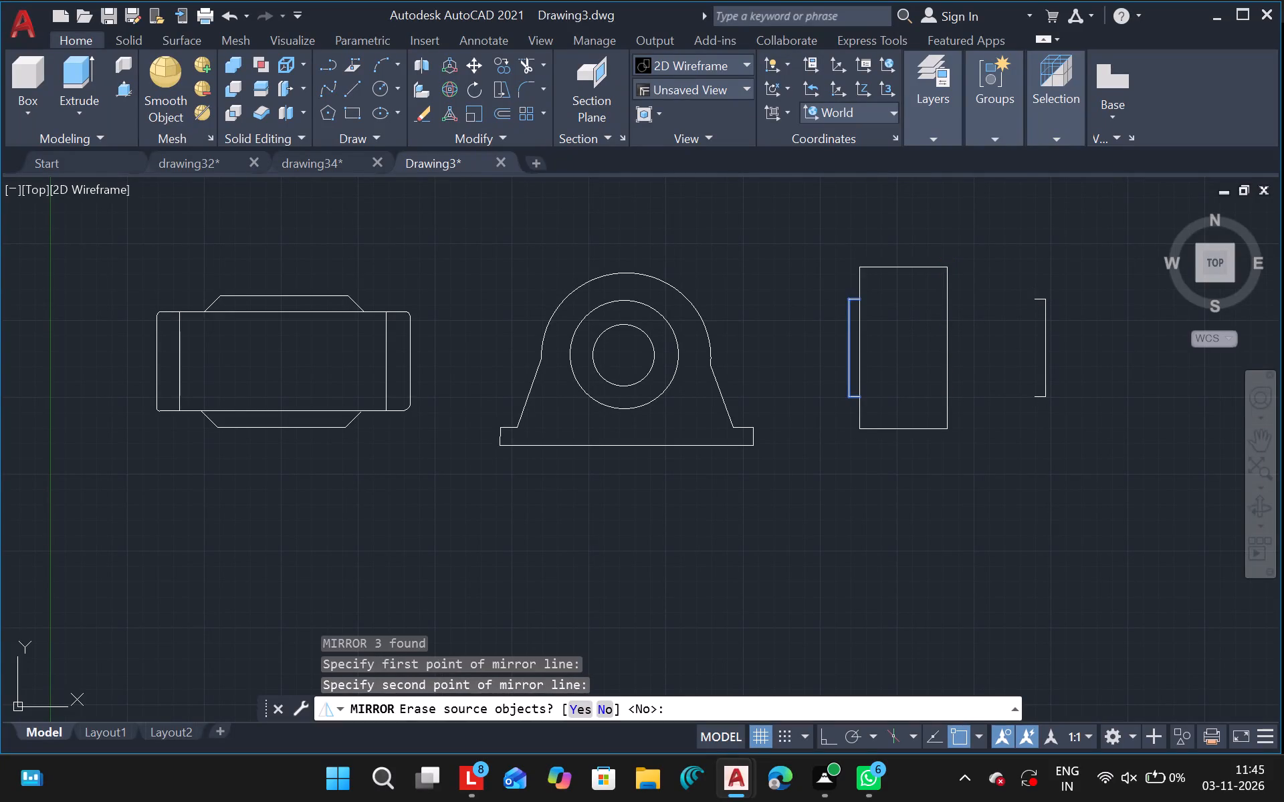
key(Return)
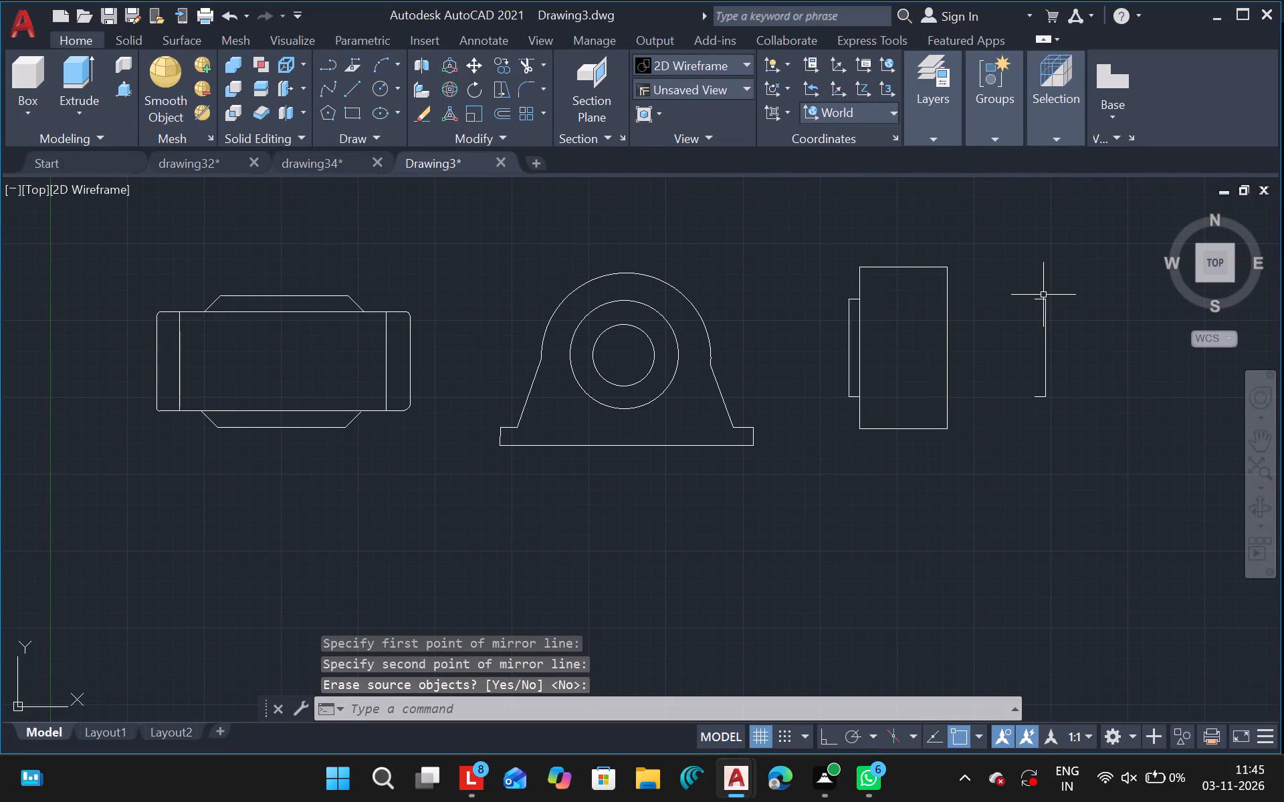
Move the mirrored three-line projection so that it sits against the upright rectangle's right edge.
drag(1026, 291, 939, 519)
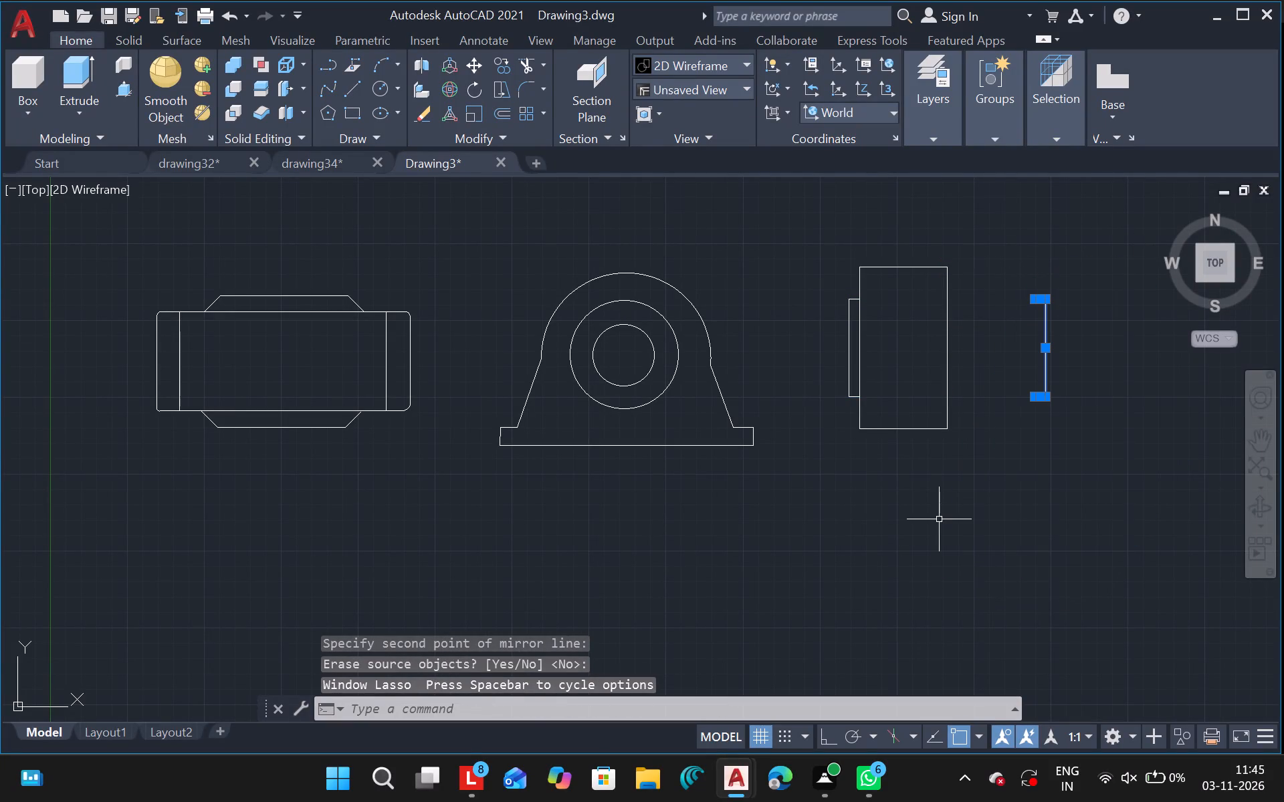
text(mo)
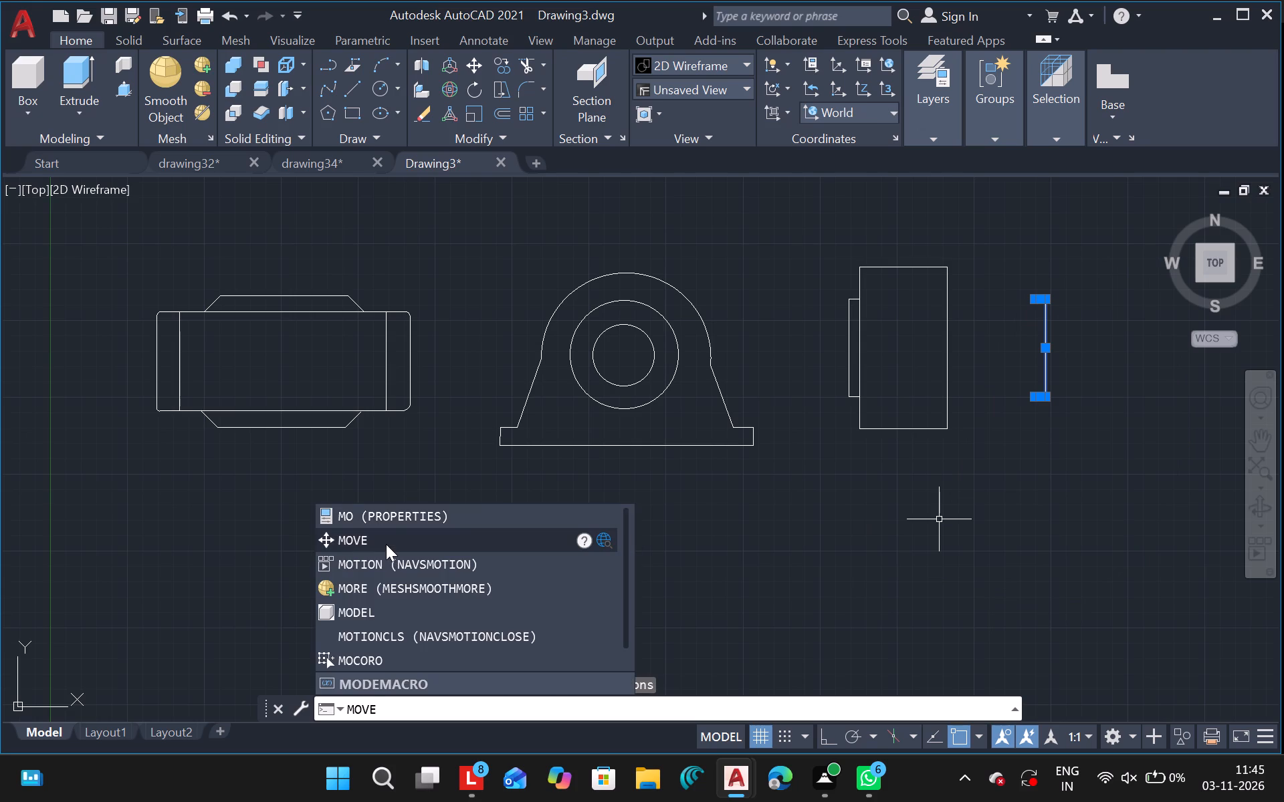
click(386, 544)
drag(979, 478, 865, 471)
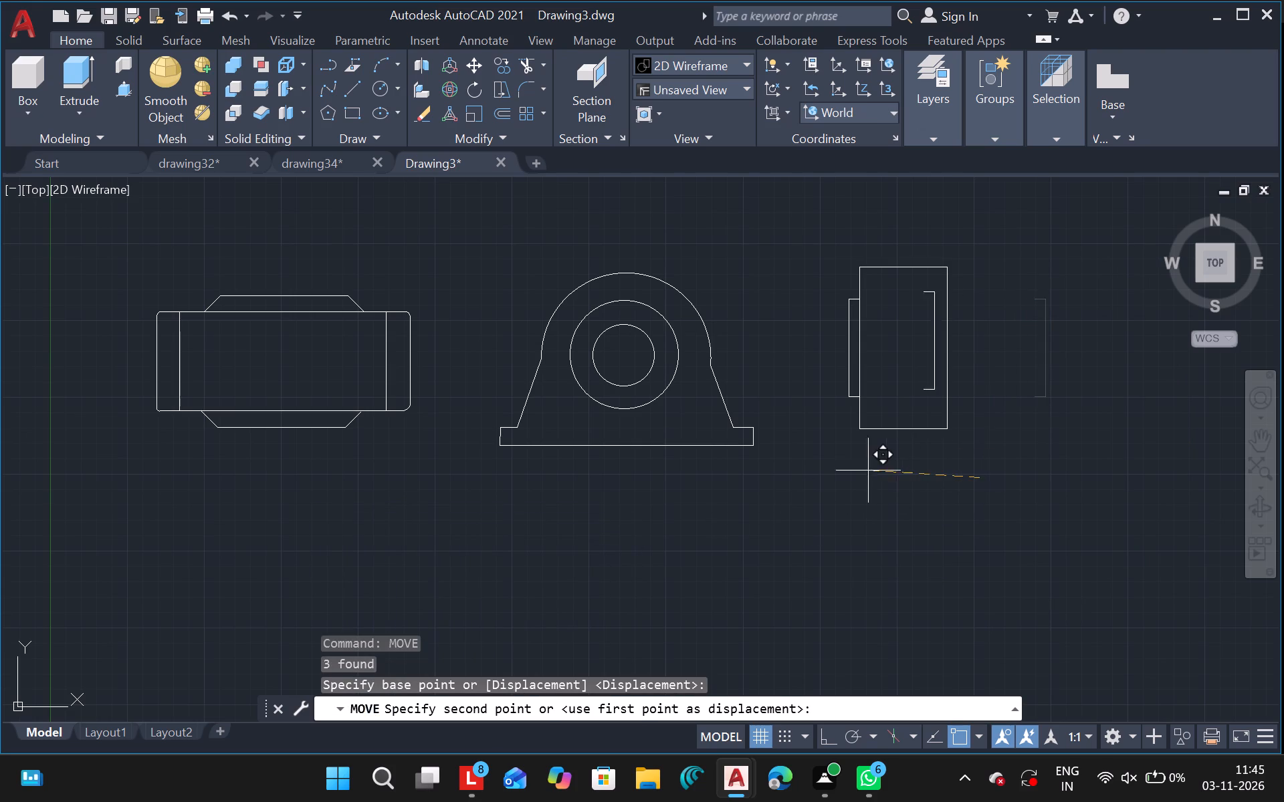
drag(865, 471, 805, 477)
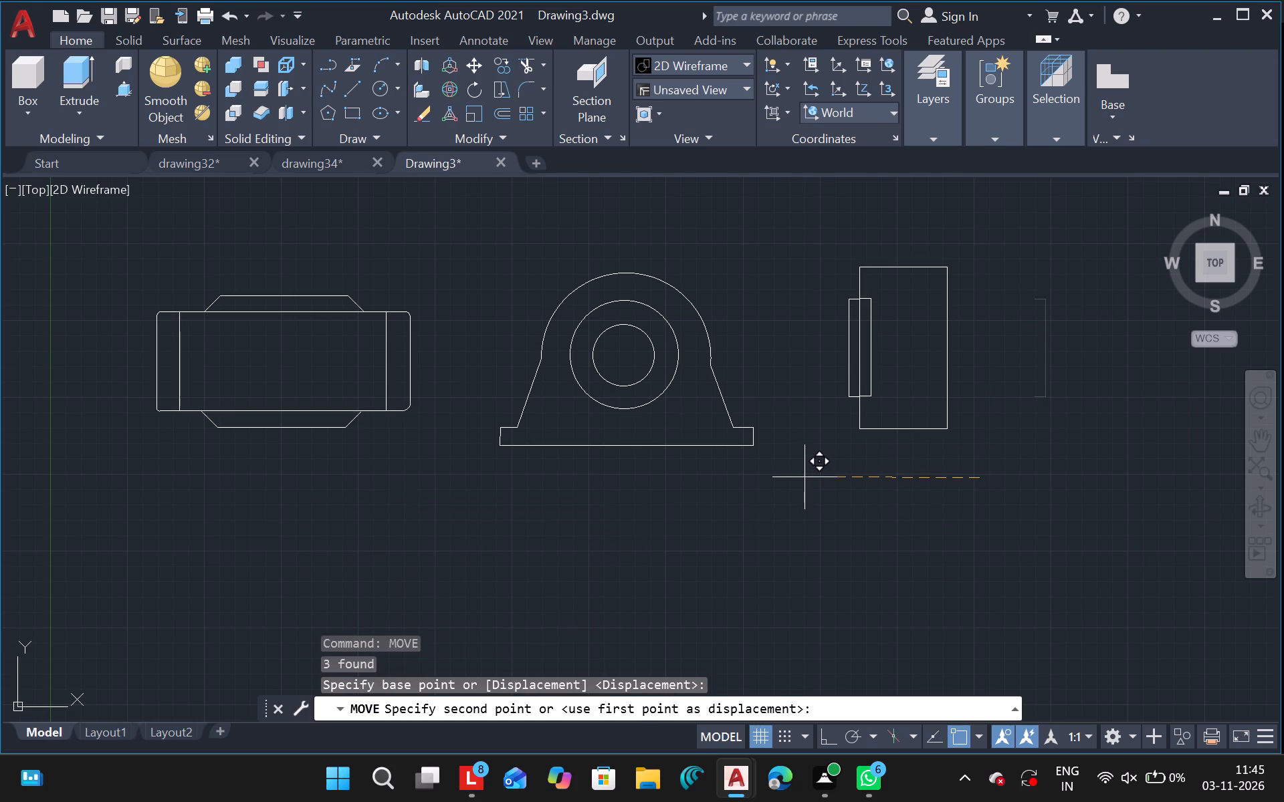
drag(805, 477, 805, 477)
drag(805, 477, 893, 477)
click(893, 477)
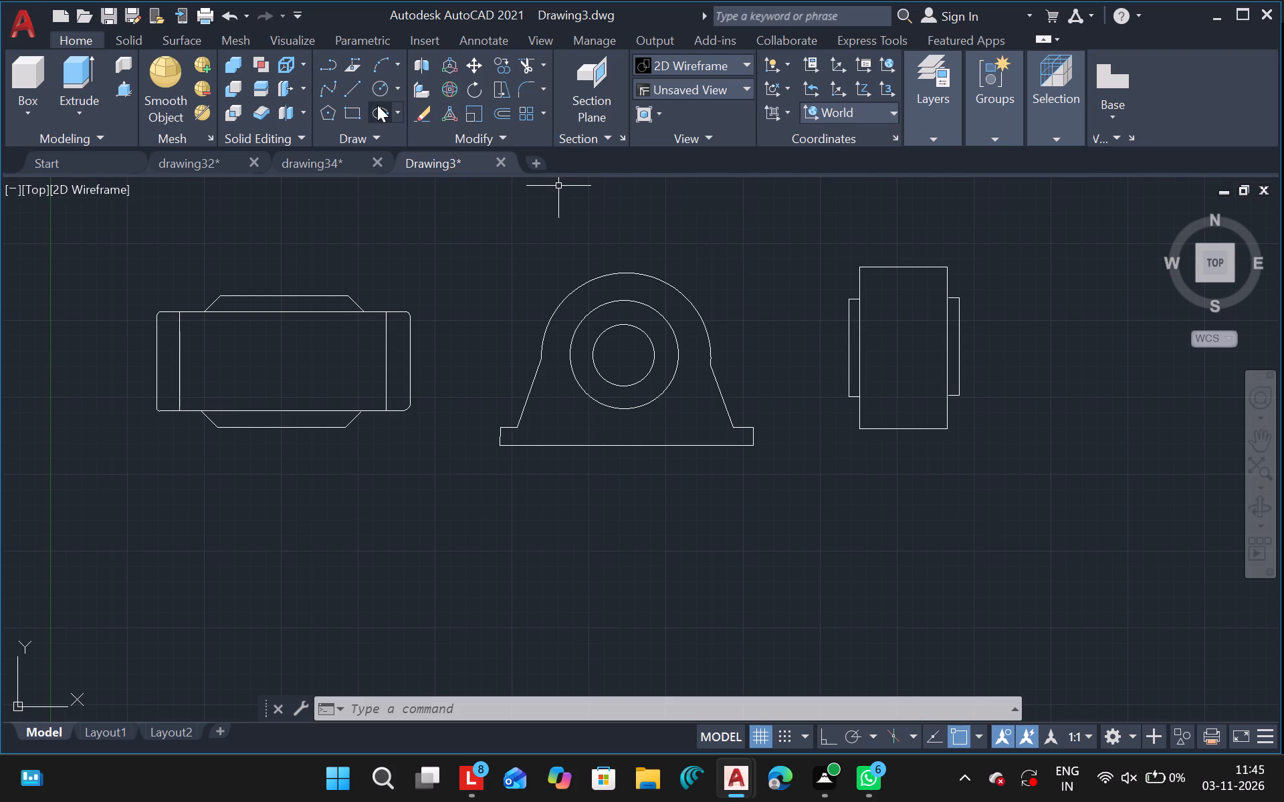
Draw a rectangle directly beneath the upright rectangle, starting at its lower-left corner and matching its width.
click(358, 103)
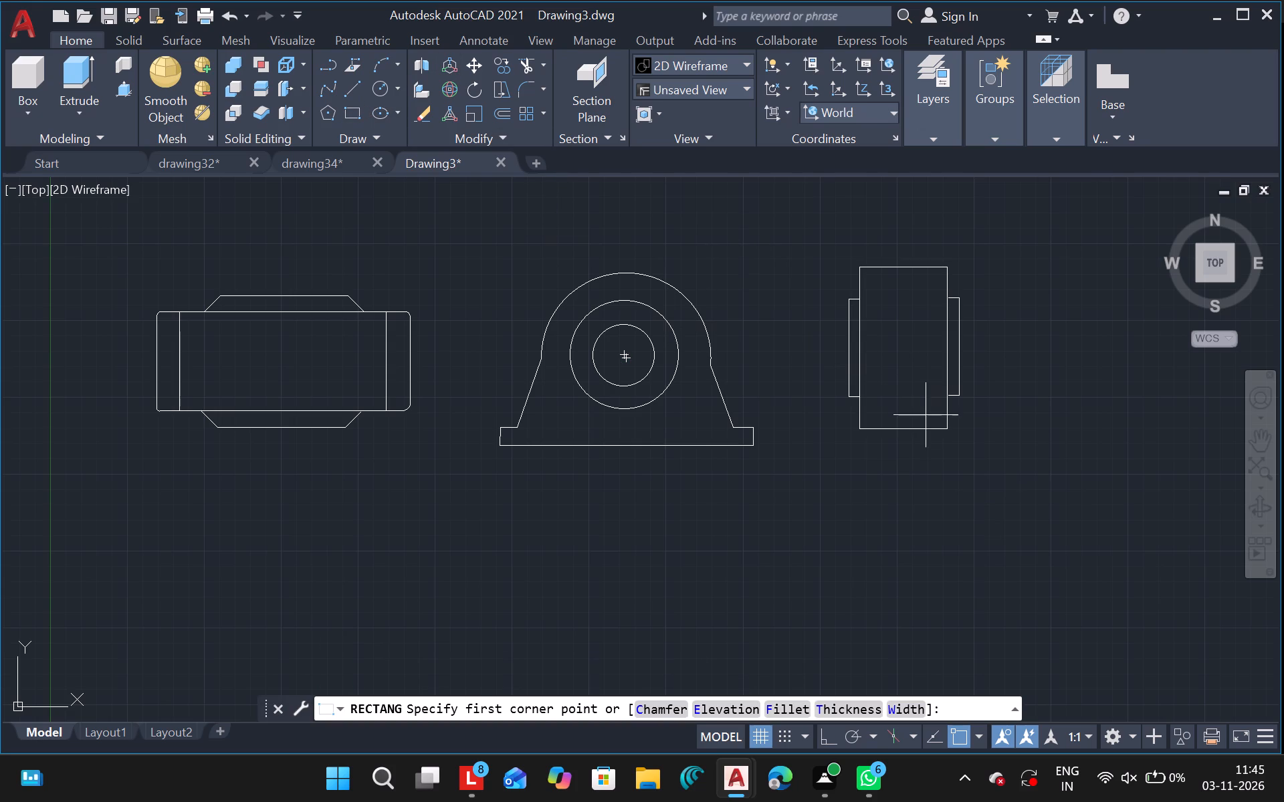
drag(862, 430, 936, 473)
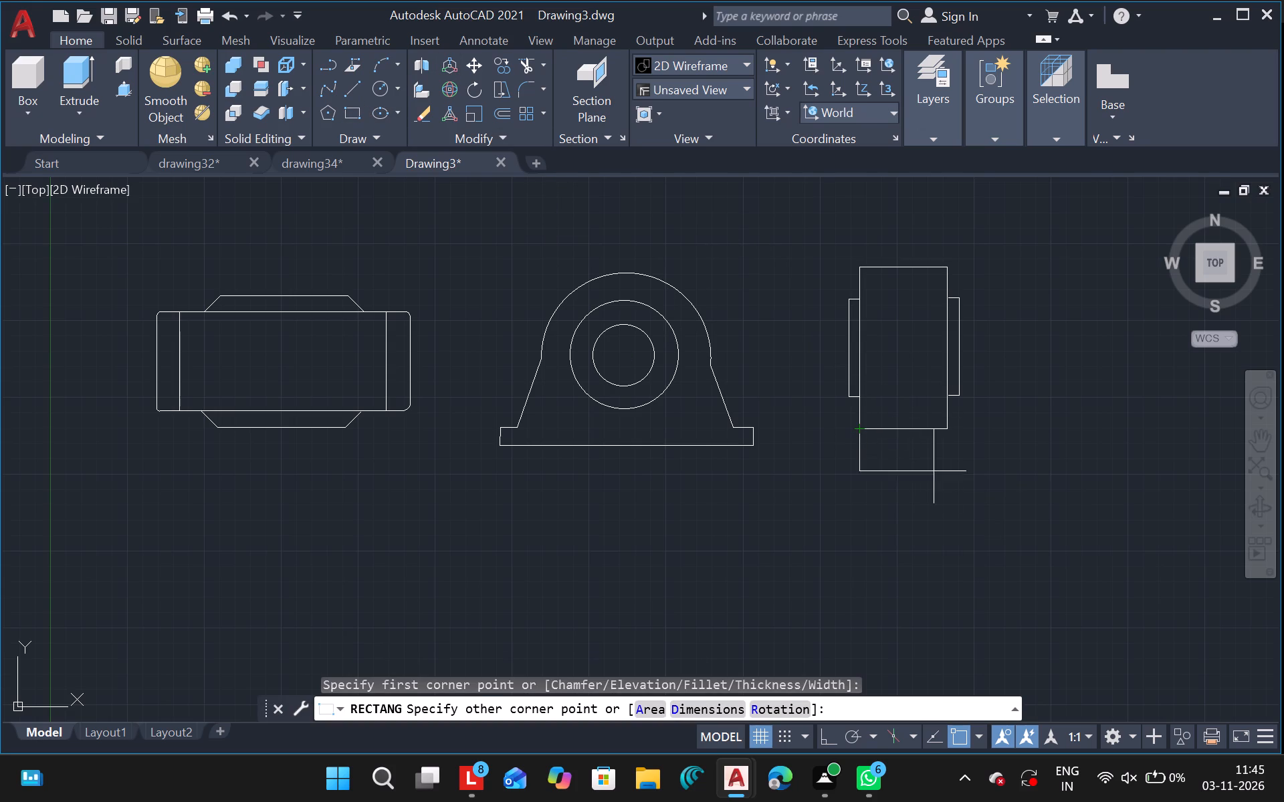
drag(936, 473, 954, 478)
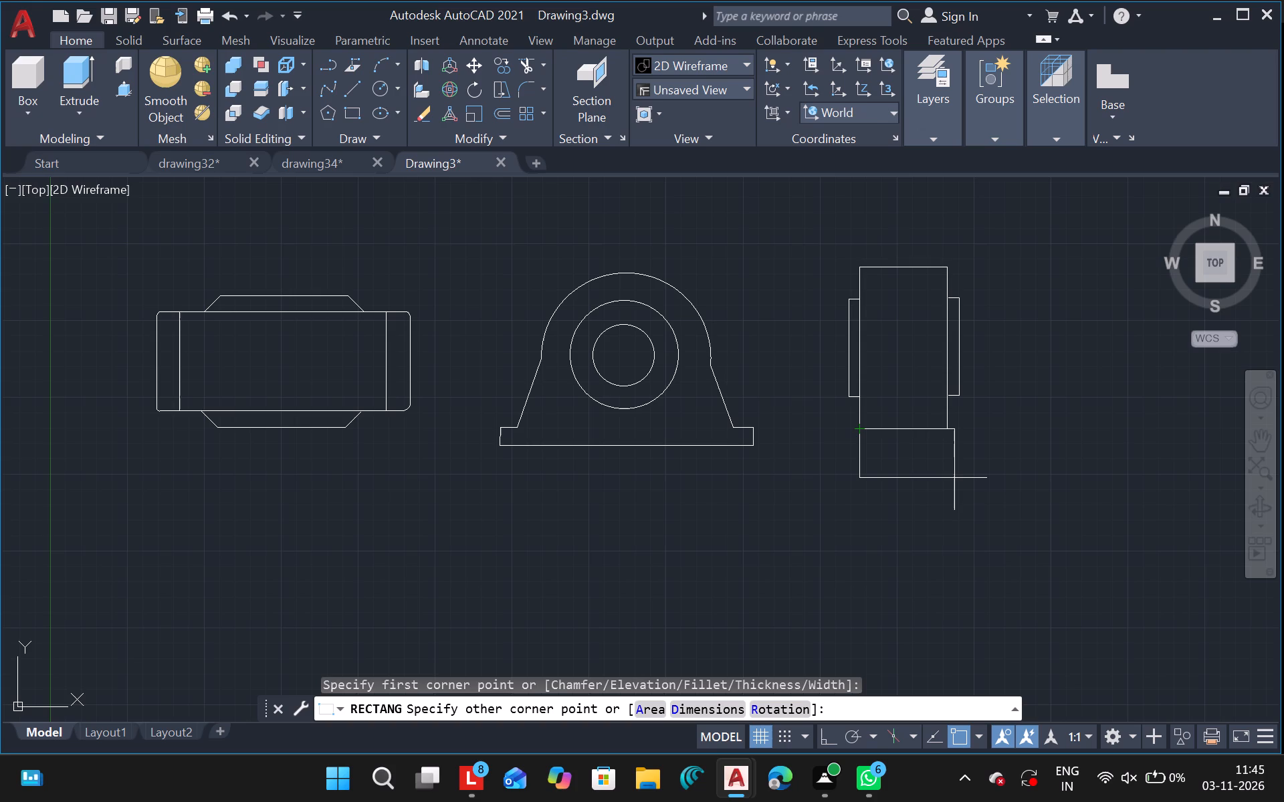
drag(954, 478, 948, 477)
click(948, 477)
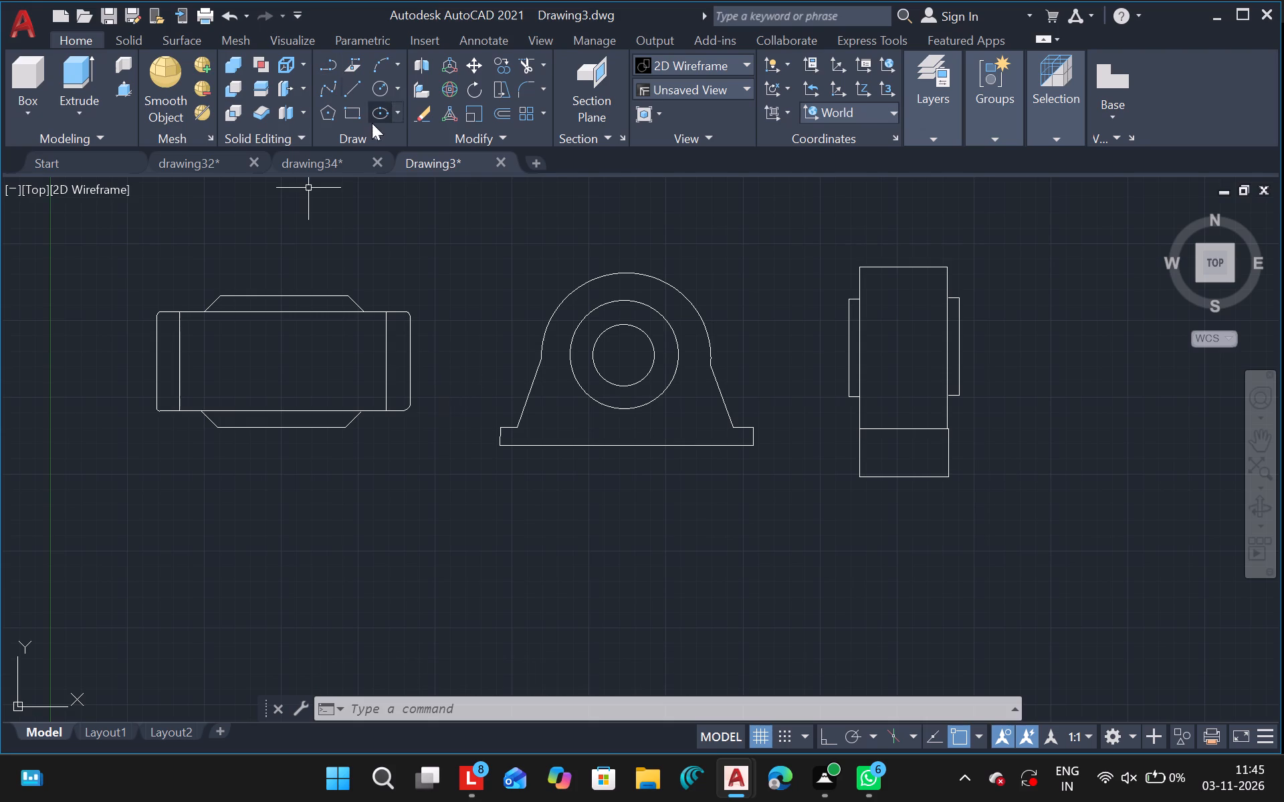
Draw a separate narrow upright rectangle in the empty area below the bracket view.
click(356, 111)
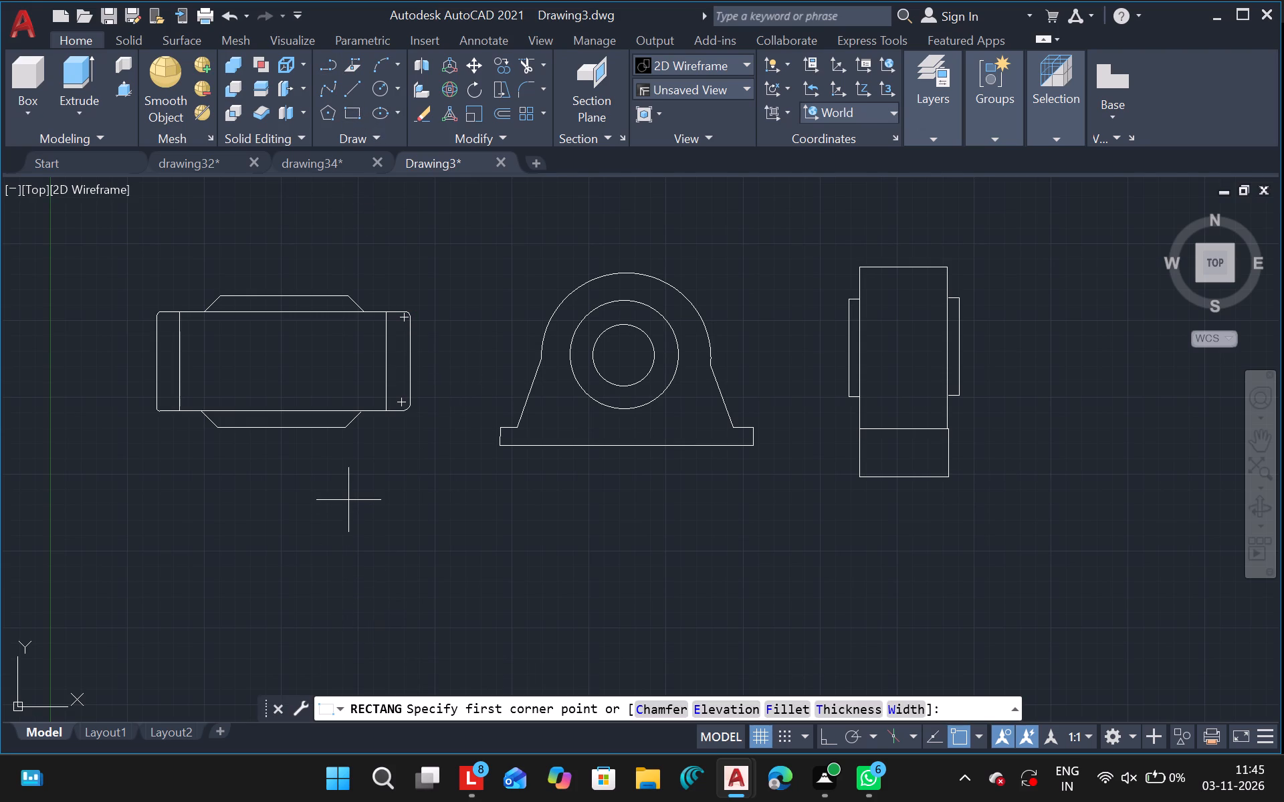
click(352, 108)
drag(461, 512, 482, 564)
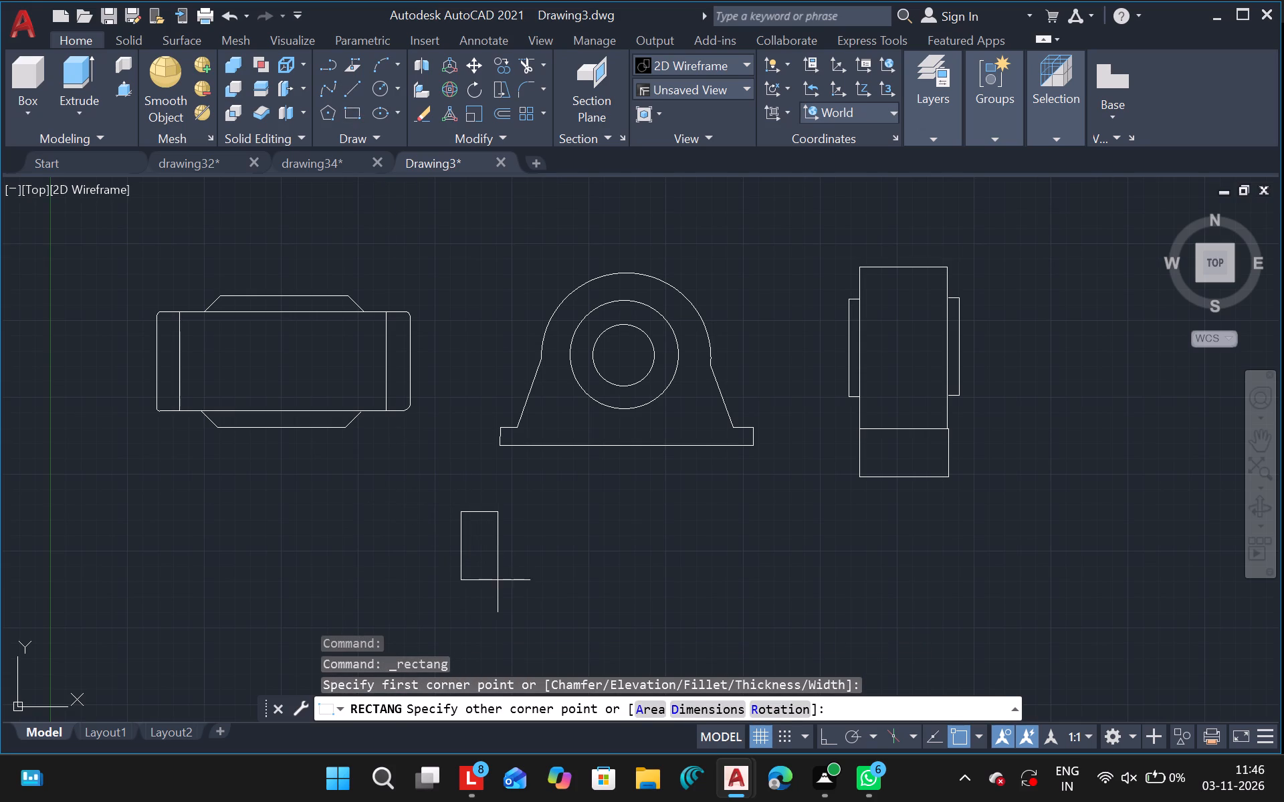
click(526, 647)
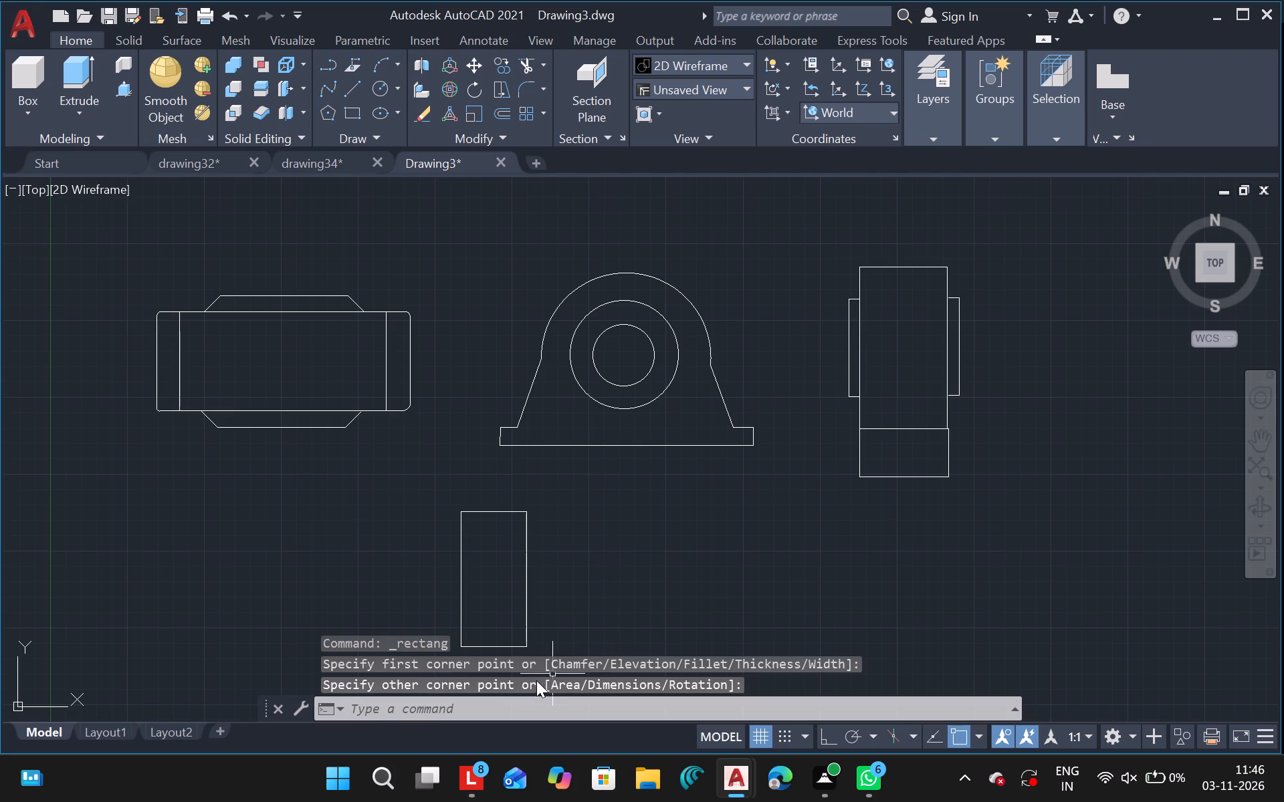
key(Escape)
key(Escape)
key(Escape)
key(Escape)
Move the separate narrow rectangle up and to the right so that it sits beneath the bracket's base.
click(534, 674)
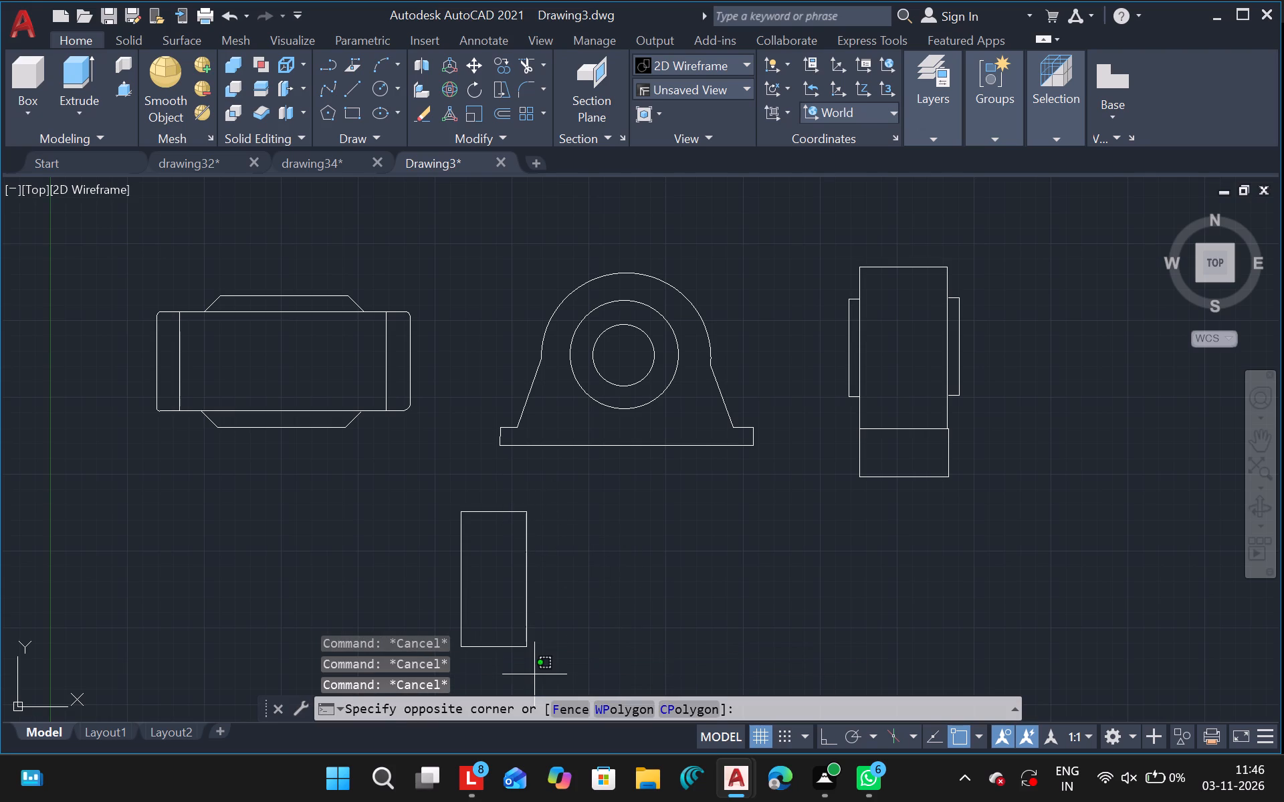
click(445, 487)
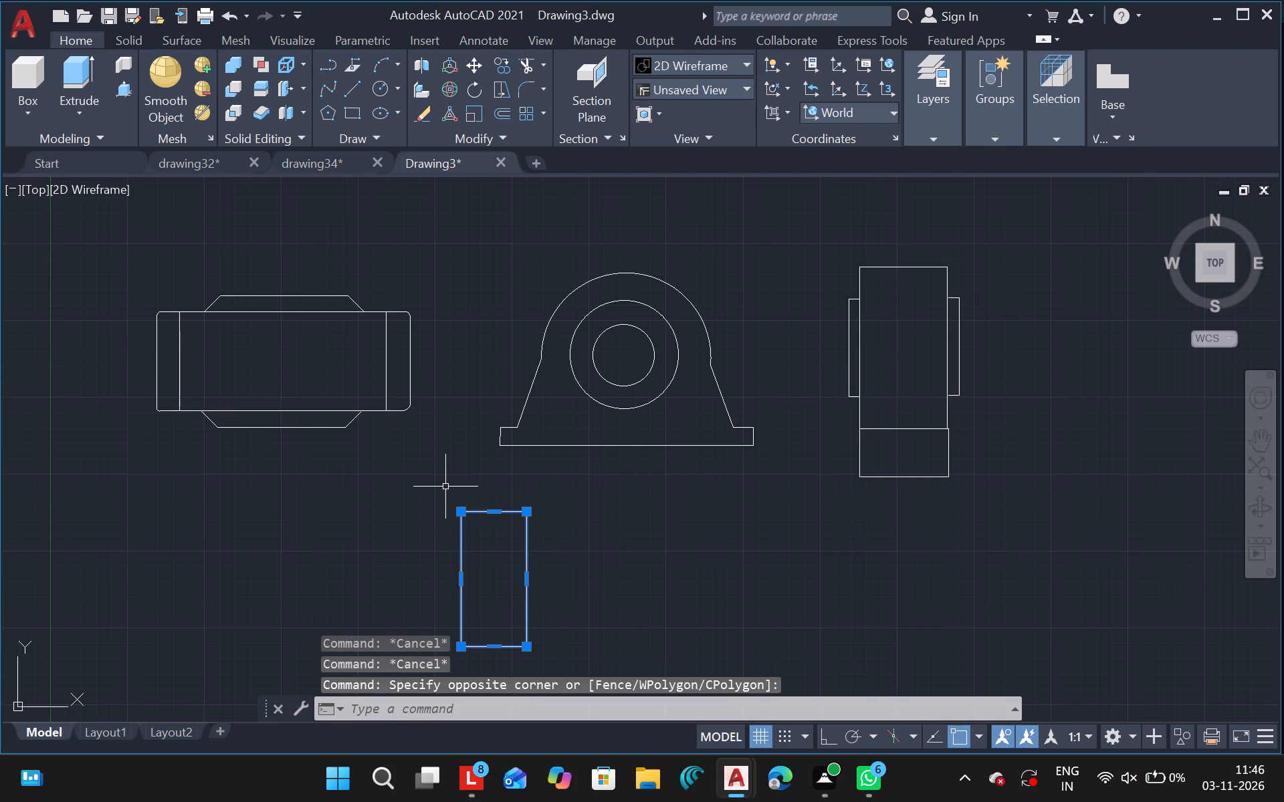
text(mo)
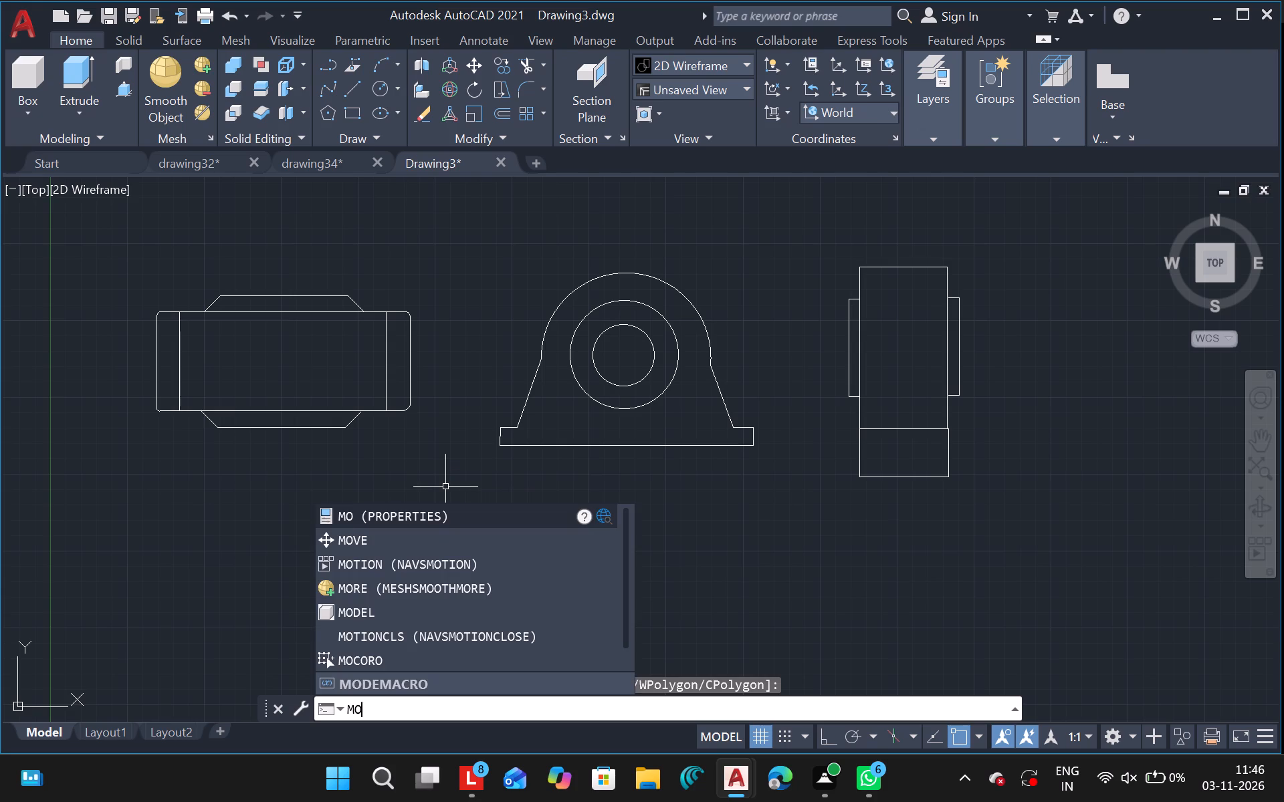
click(344, 544)
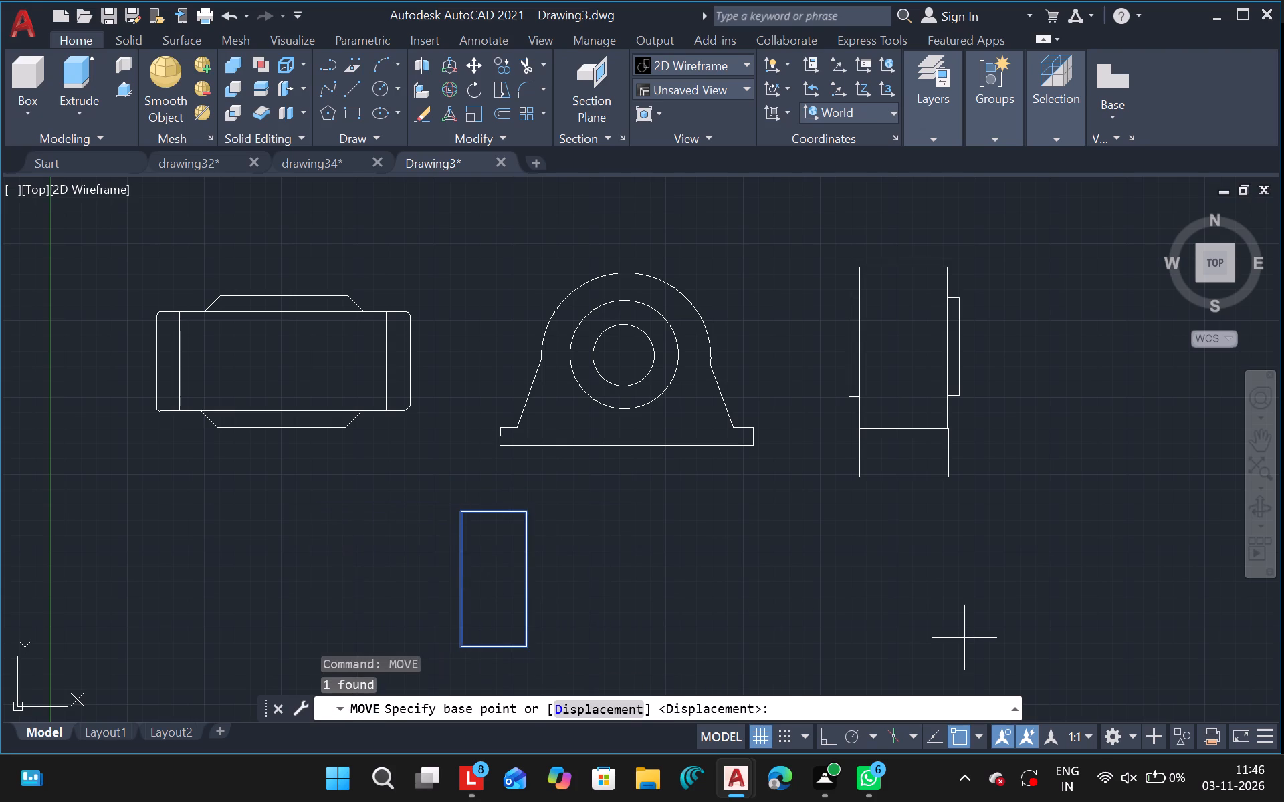
drag(964, 638, 1056, 604)
click(1056, 604)
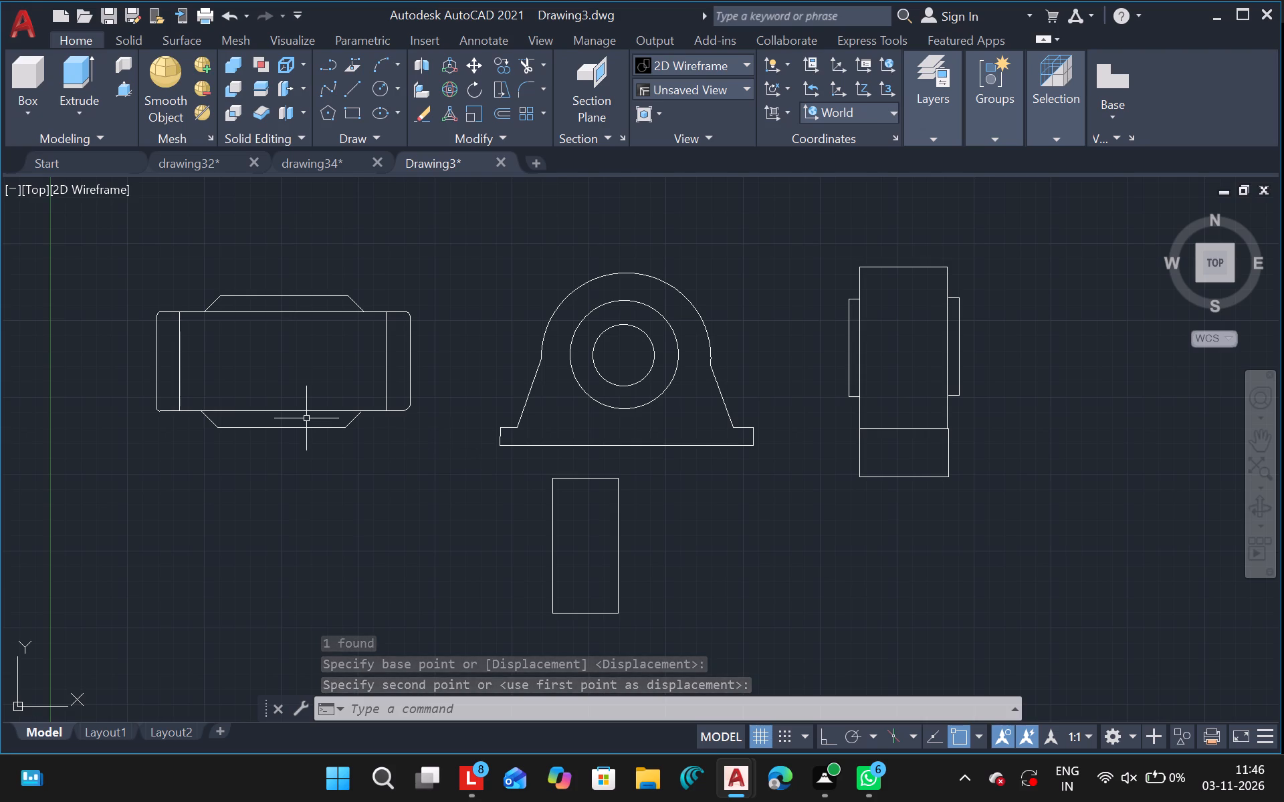
Draw a horizontal line across the upper part of the narrow rectangle below the bracket, extending past both its sides.
click(354, 89)
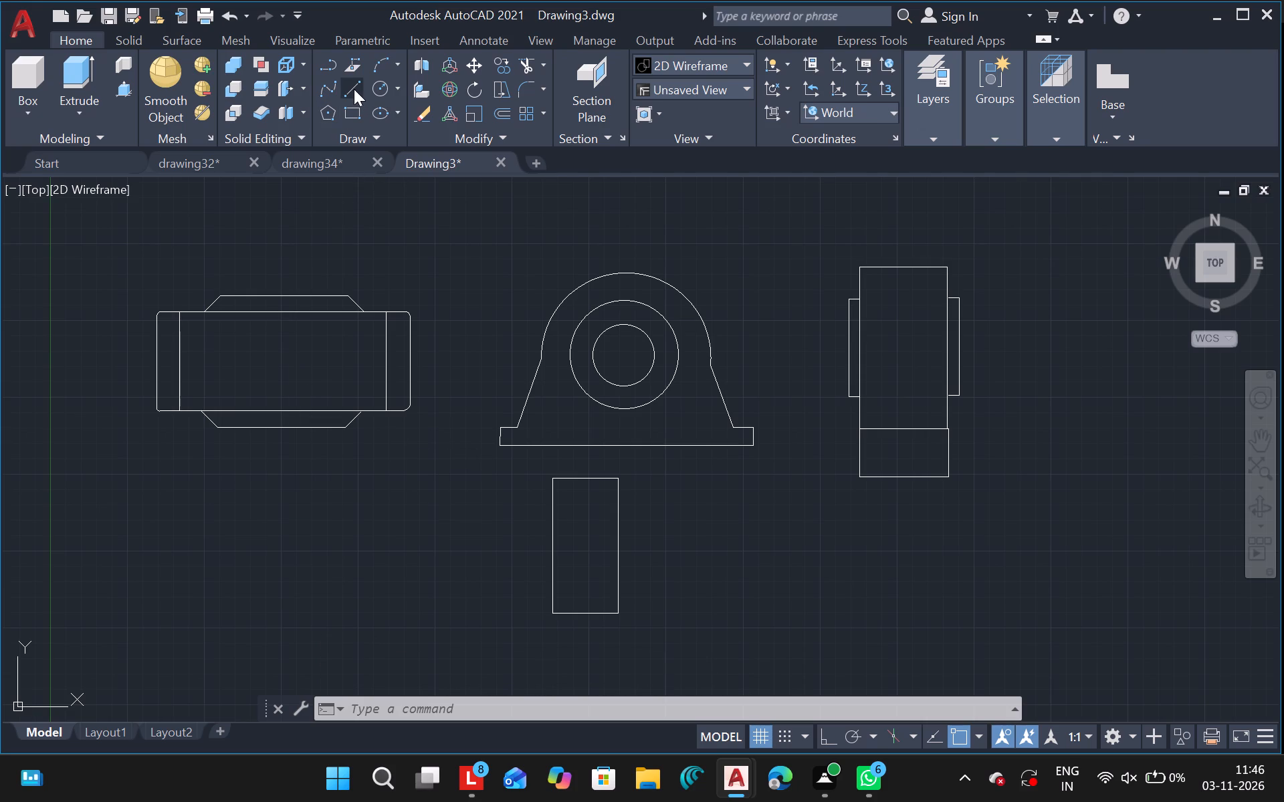
drag(462, 504, 558, 519)
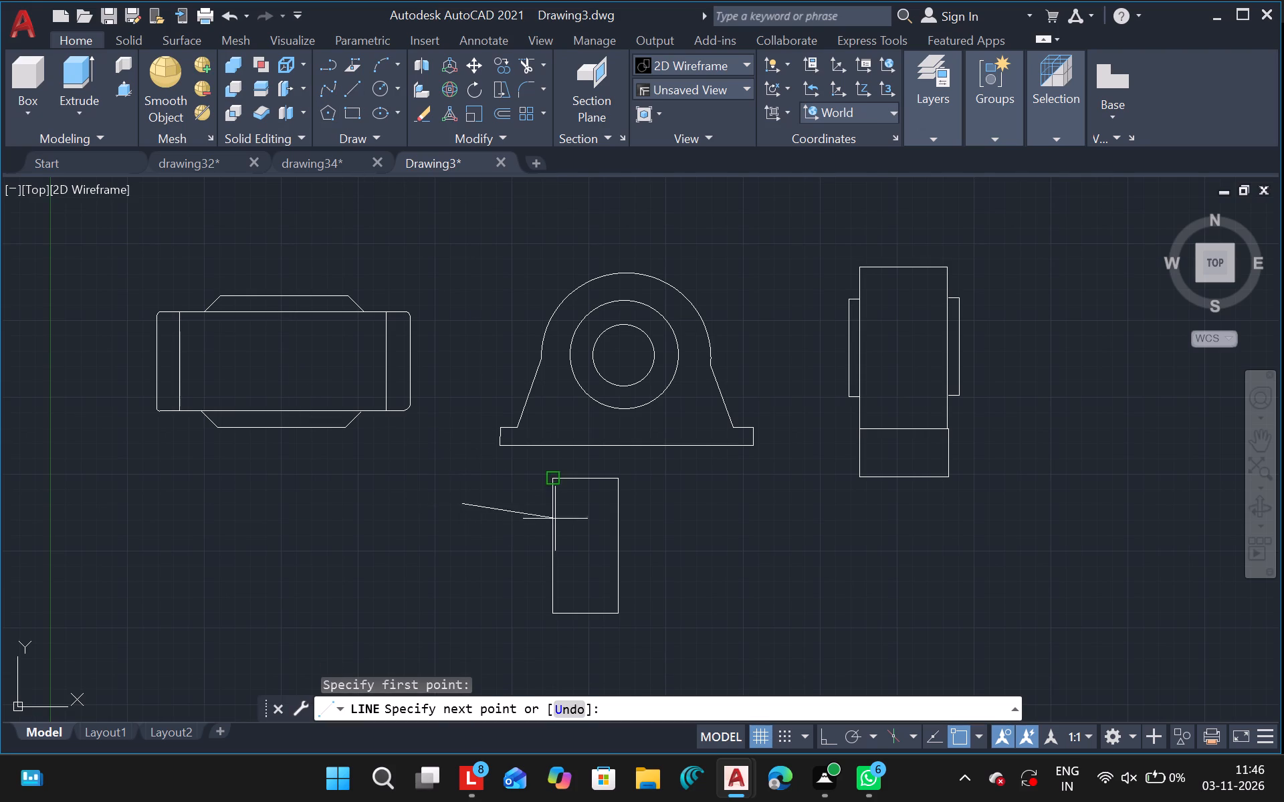
drag(558, 519, 706, 505)
drag(706, 505, 706, 501)
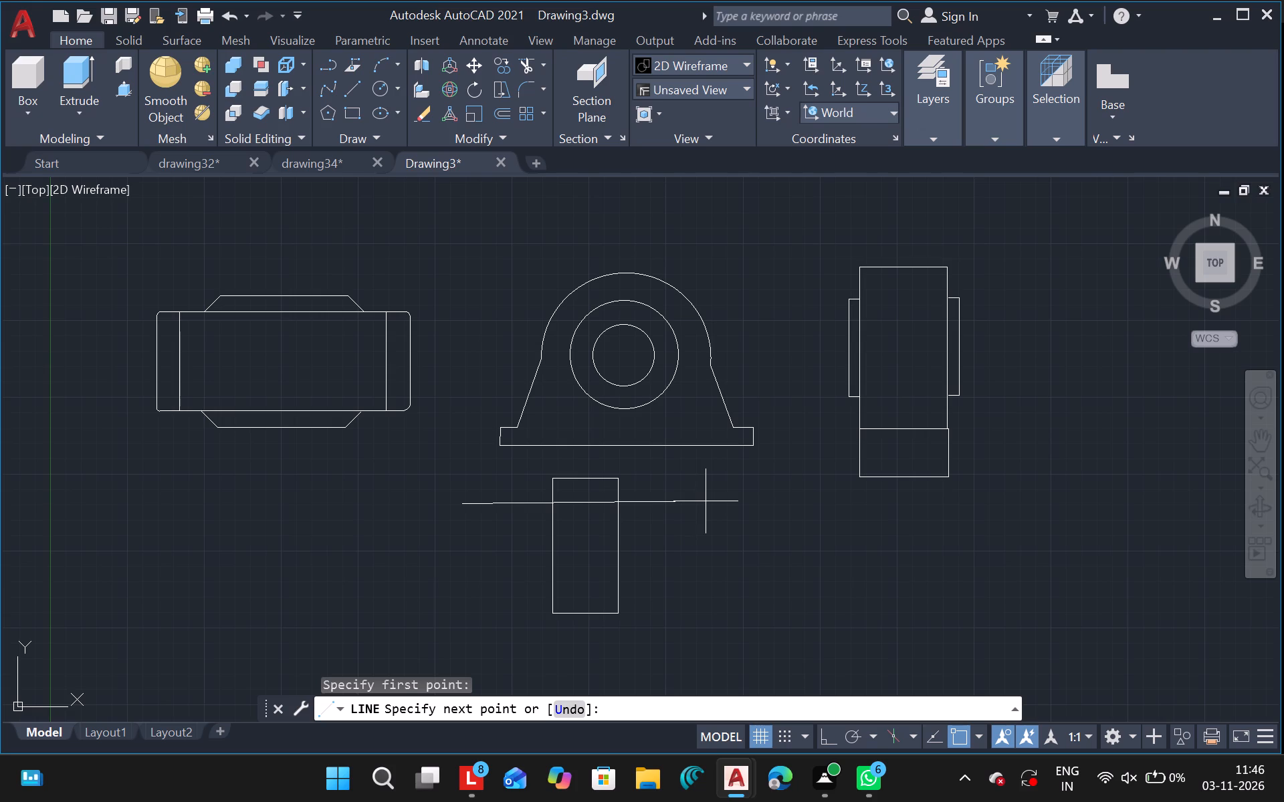
drag(706, 501, 704, 504)
click(704, 504)
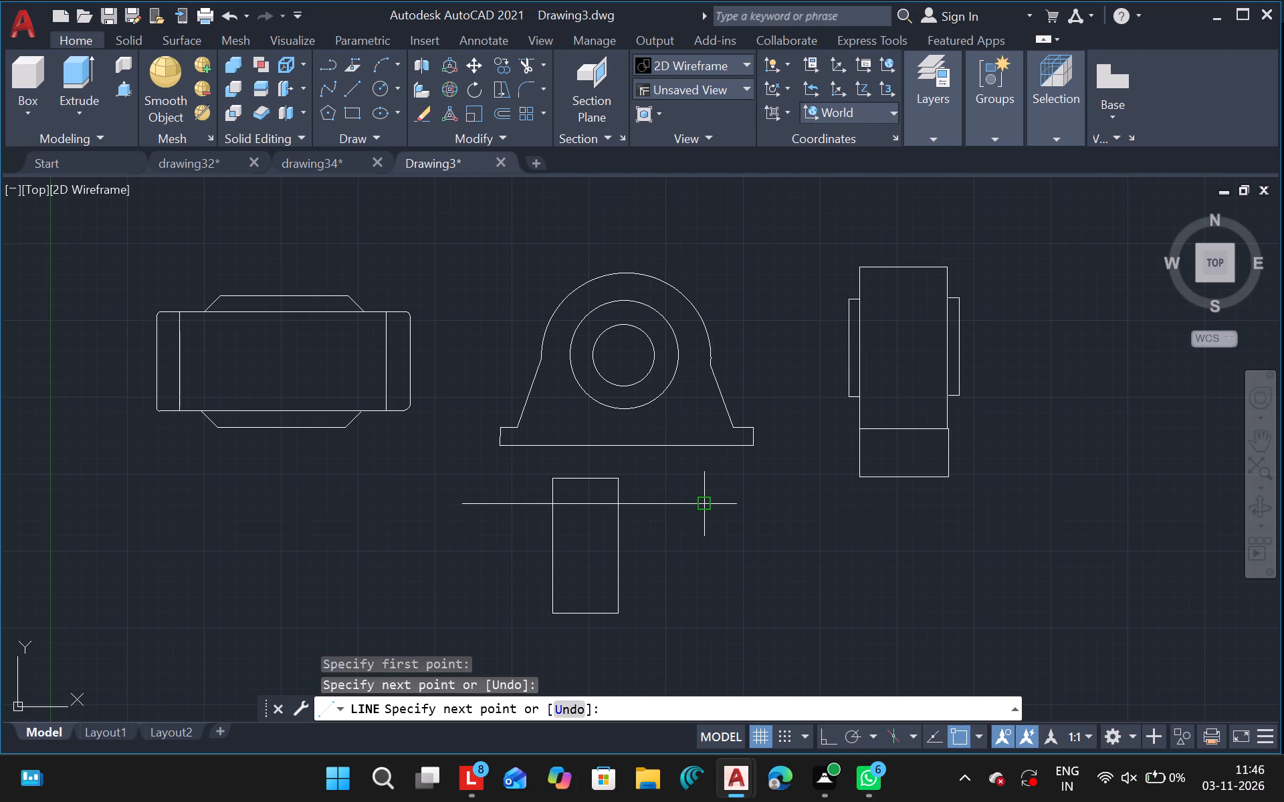
key(Escape)
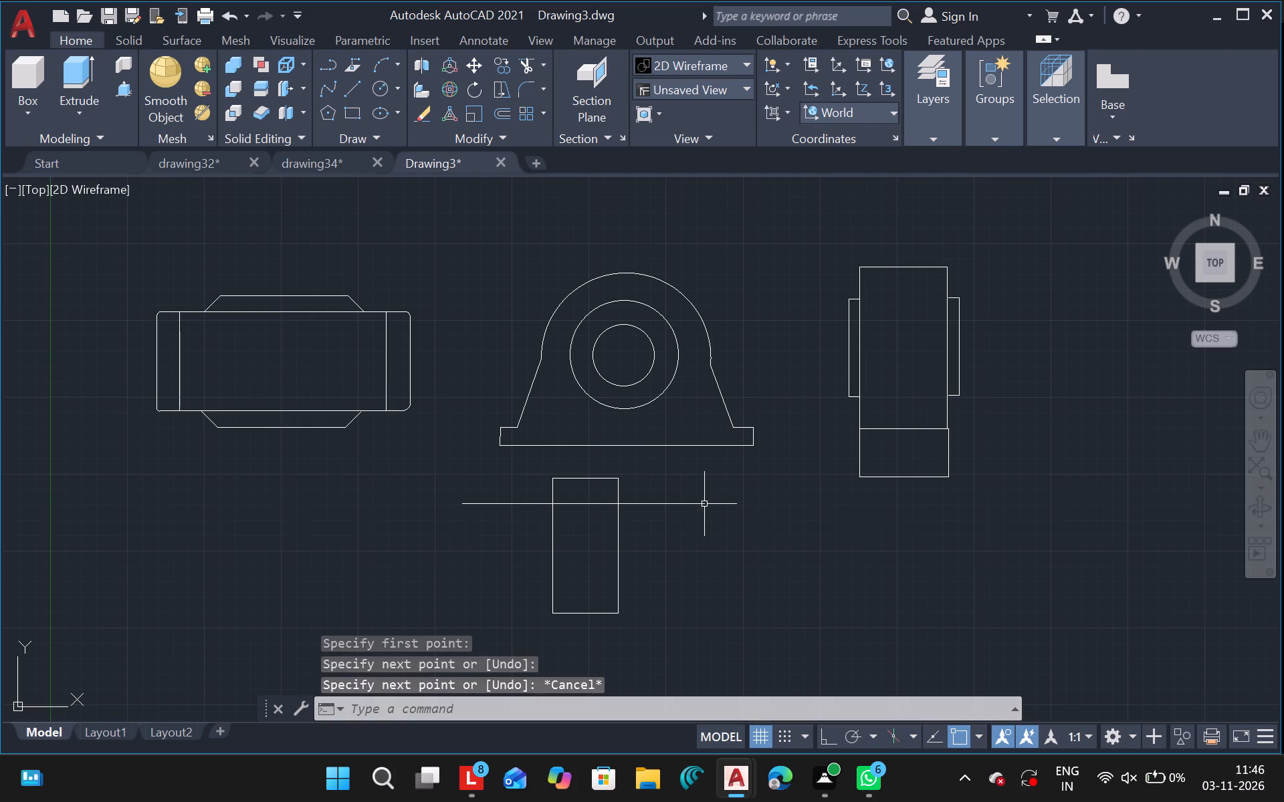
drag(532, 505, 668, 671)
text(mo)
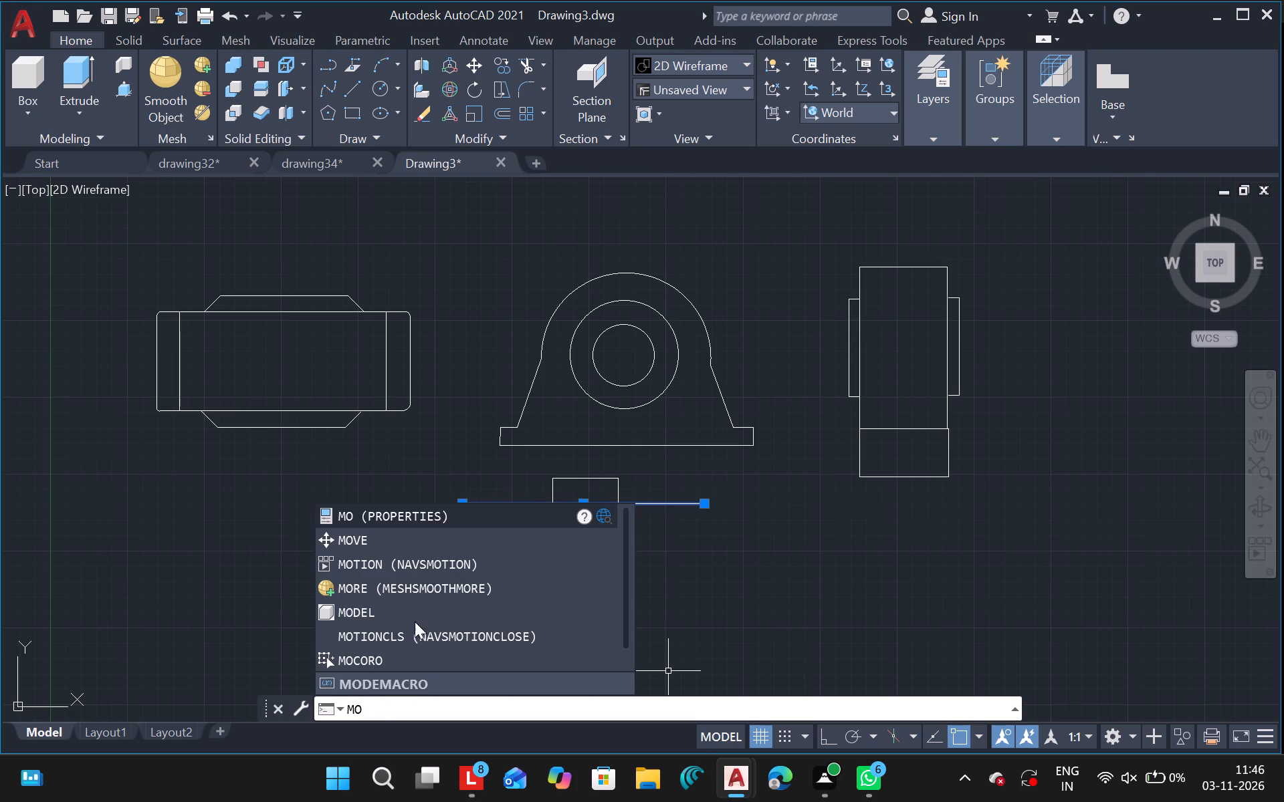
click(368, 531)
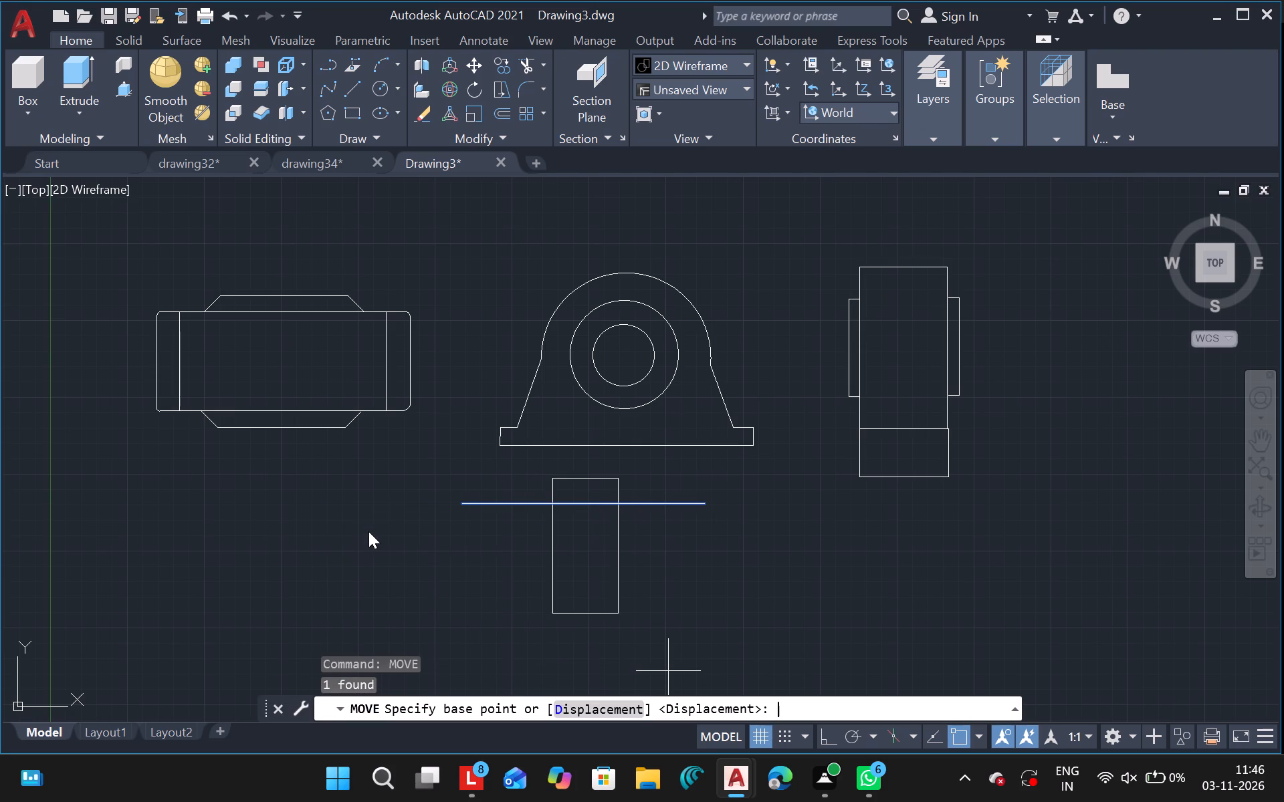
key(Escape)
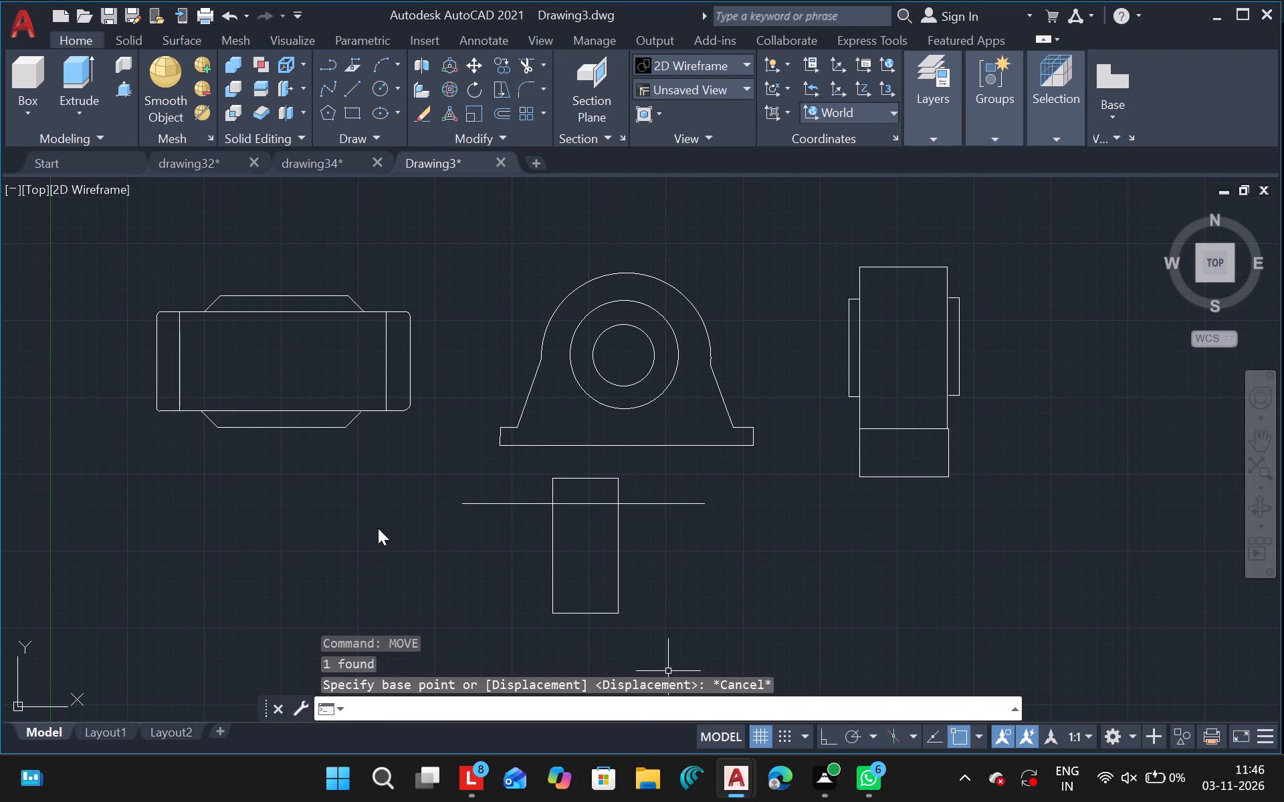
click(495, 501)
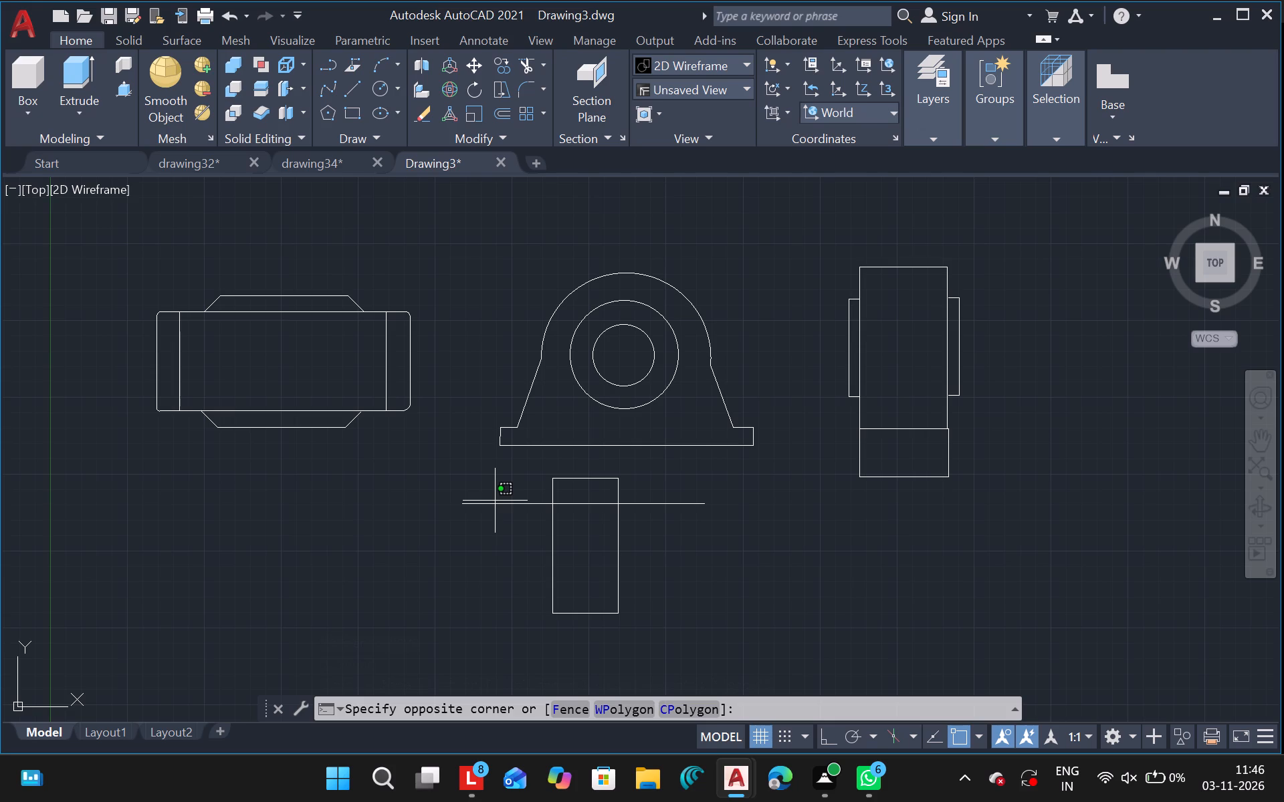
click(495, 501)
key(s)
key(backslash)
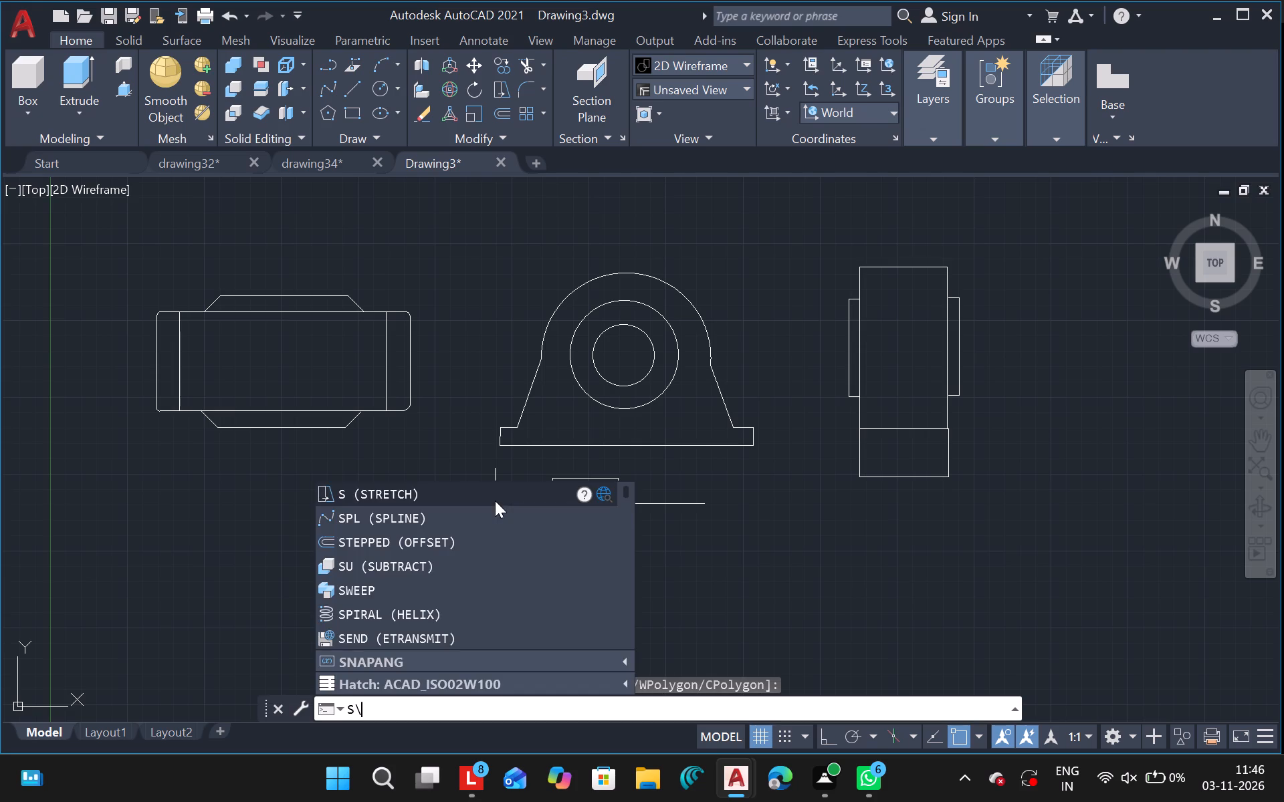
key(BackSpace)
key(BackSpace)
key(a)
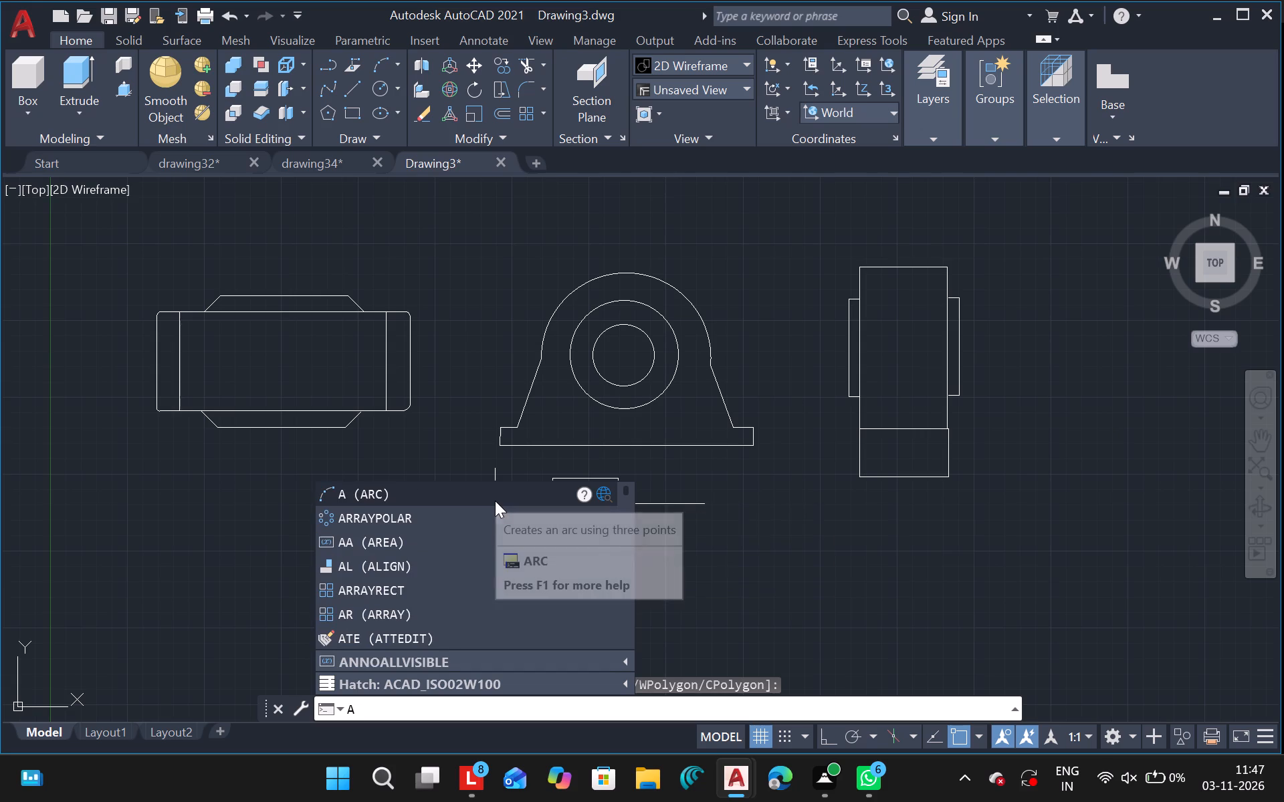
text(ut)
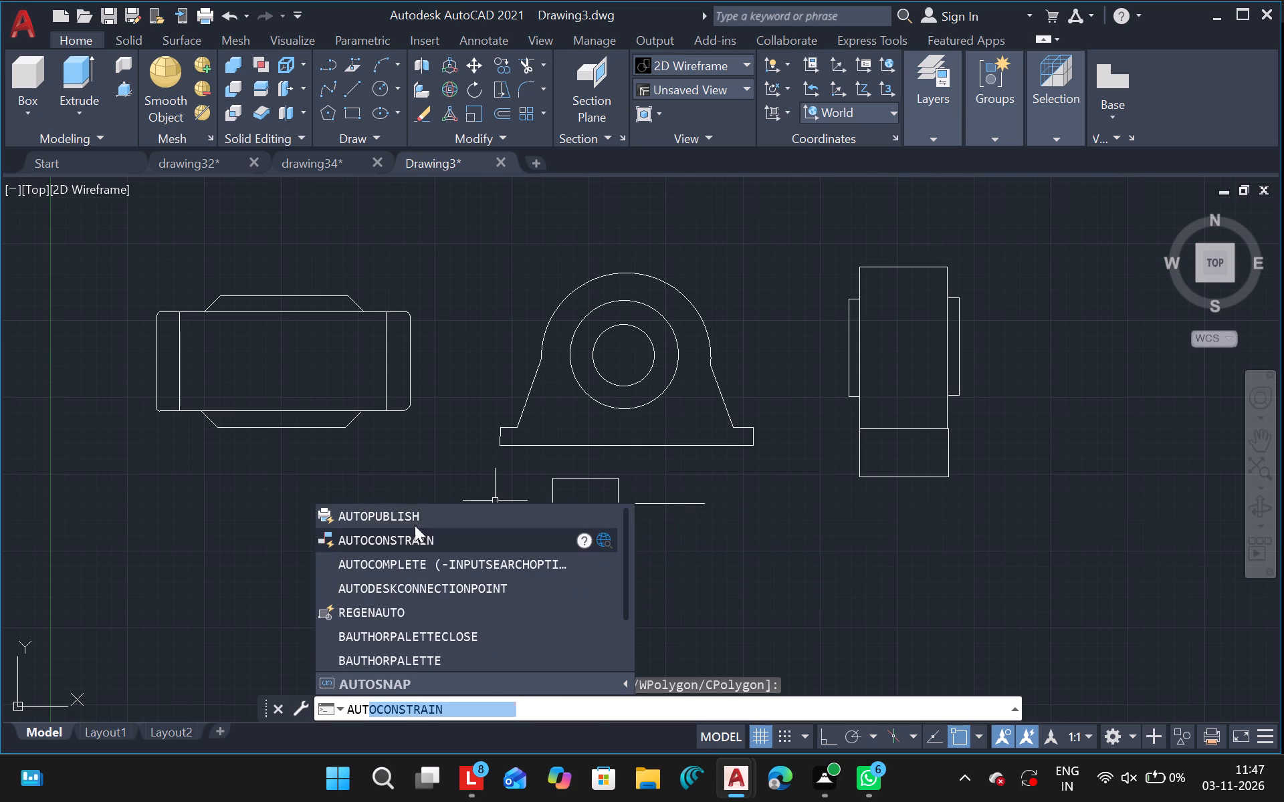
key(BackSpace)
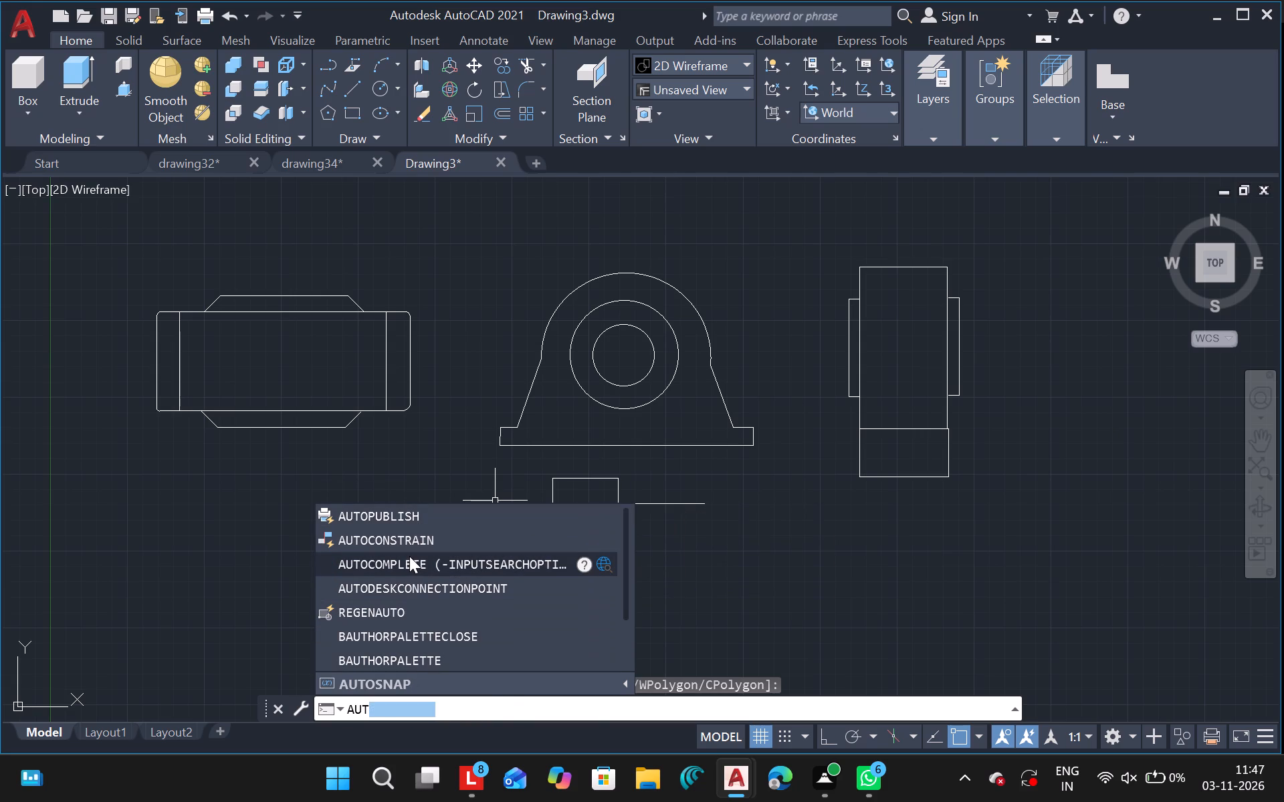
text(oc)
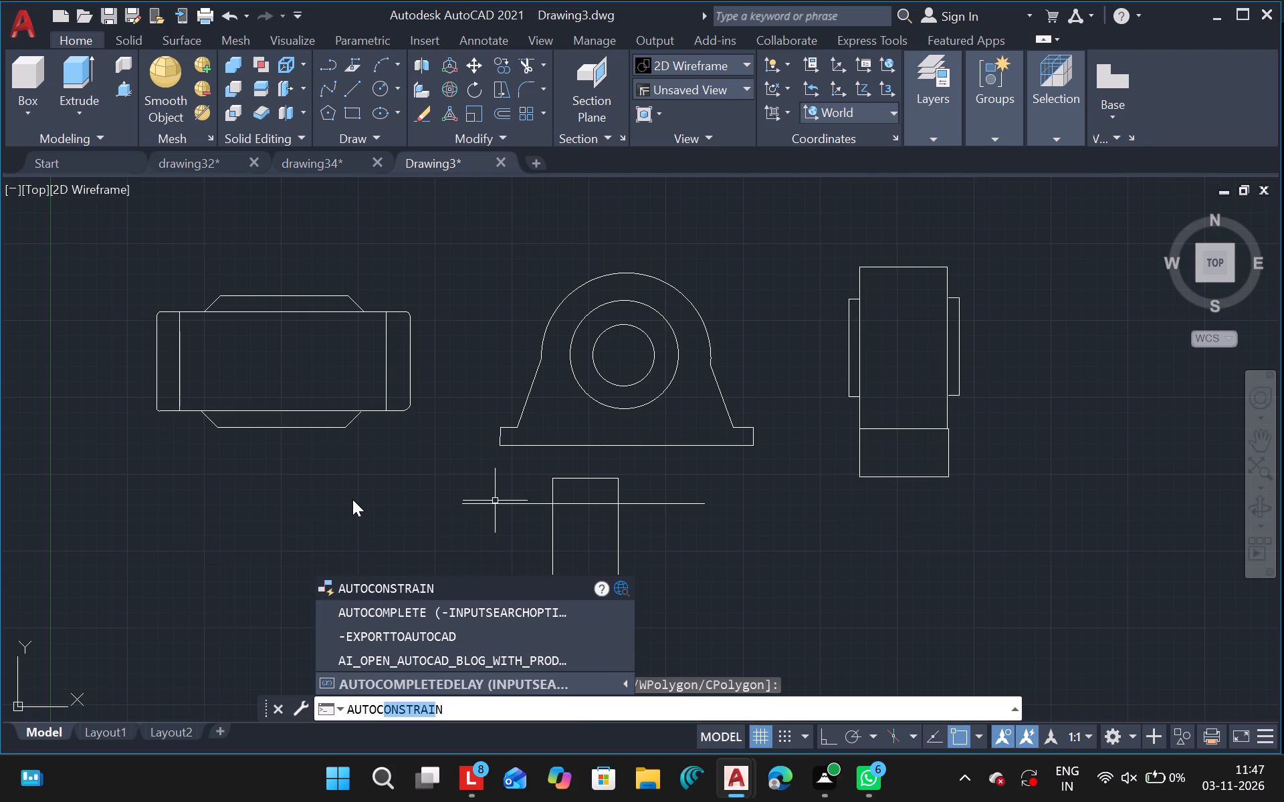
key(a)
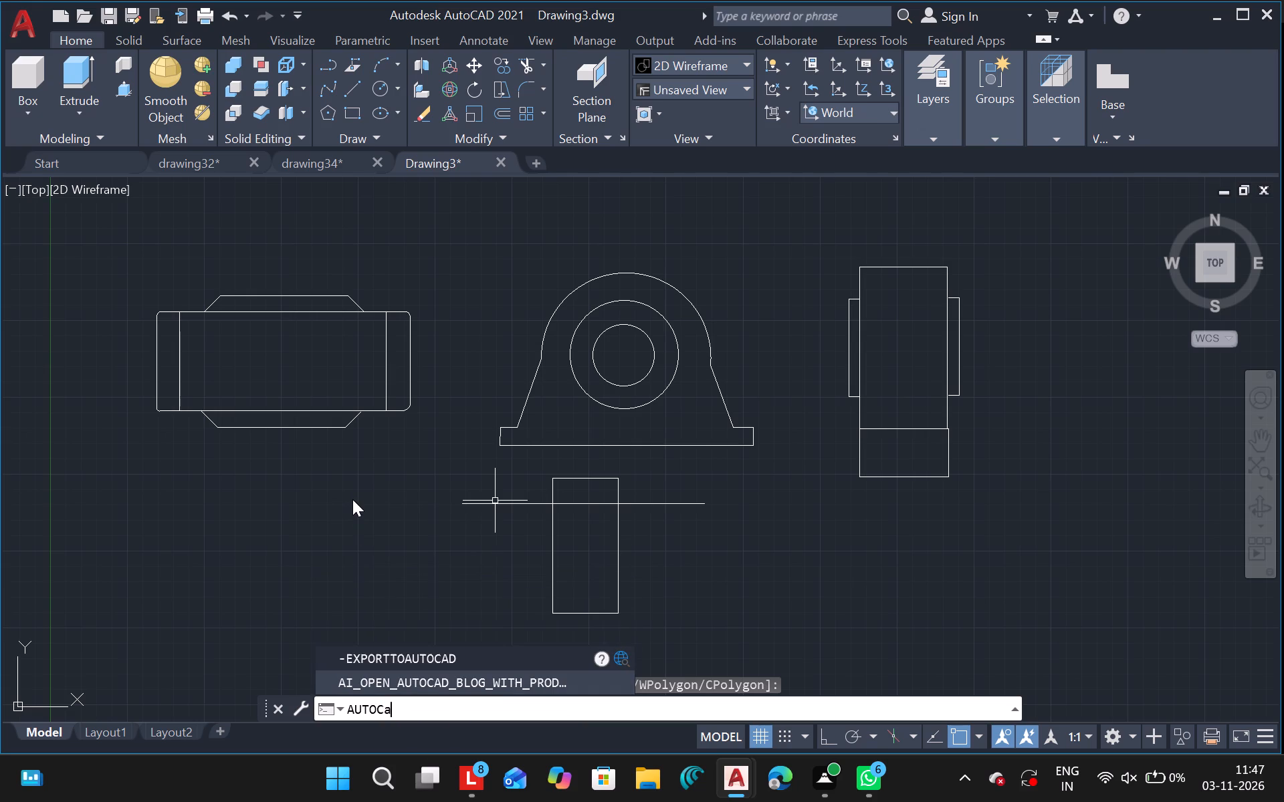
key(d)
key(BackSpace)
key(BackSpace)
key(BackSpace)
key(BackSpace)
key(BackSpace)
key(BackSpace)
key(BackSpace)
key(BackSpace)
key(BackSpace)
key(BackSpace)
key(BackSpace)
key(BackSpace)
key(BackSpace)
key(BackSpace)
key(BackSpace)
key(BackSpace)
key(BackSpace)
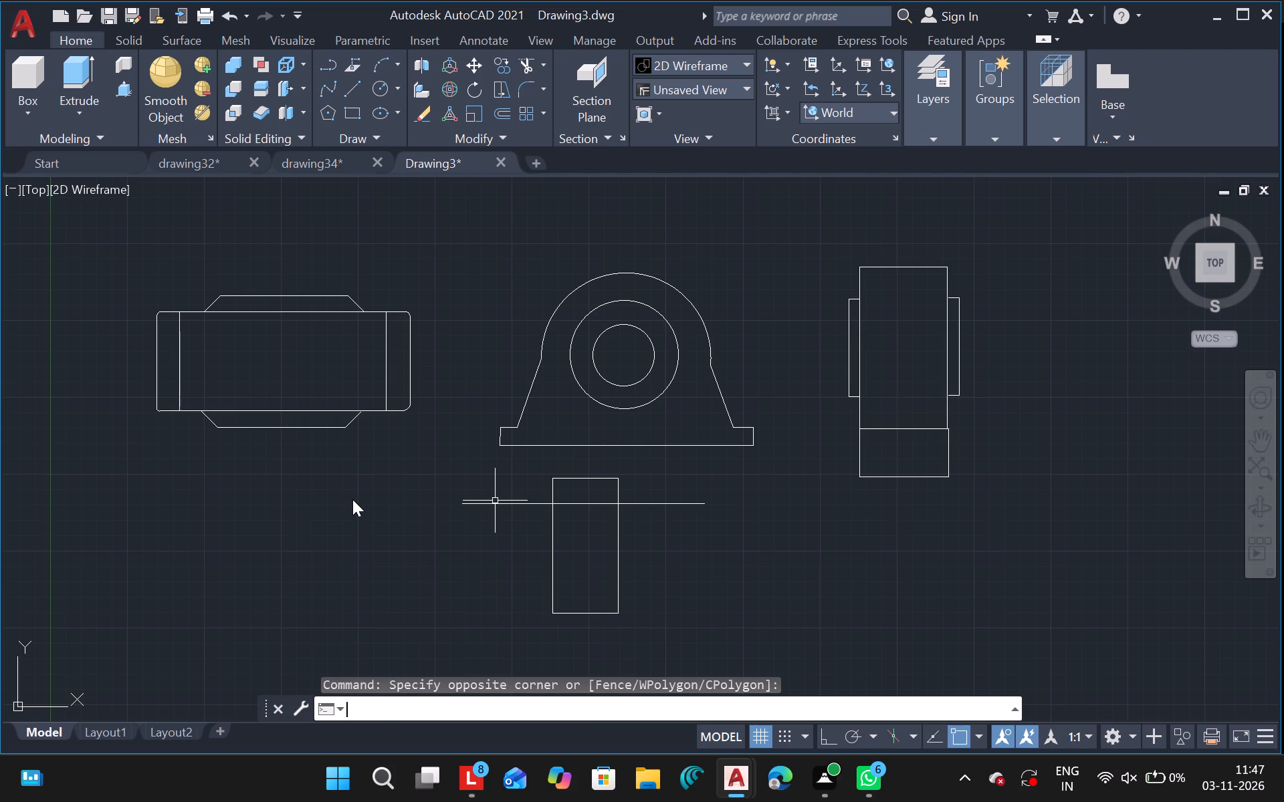
Copy the horizontal line crossing the narrow rectangle to a lower position, near the rectangle's middle.
click(527, 505)
text(co)
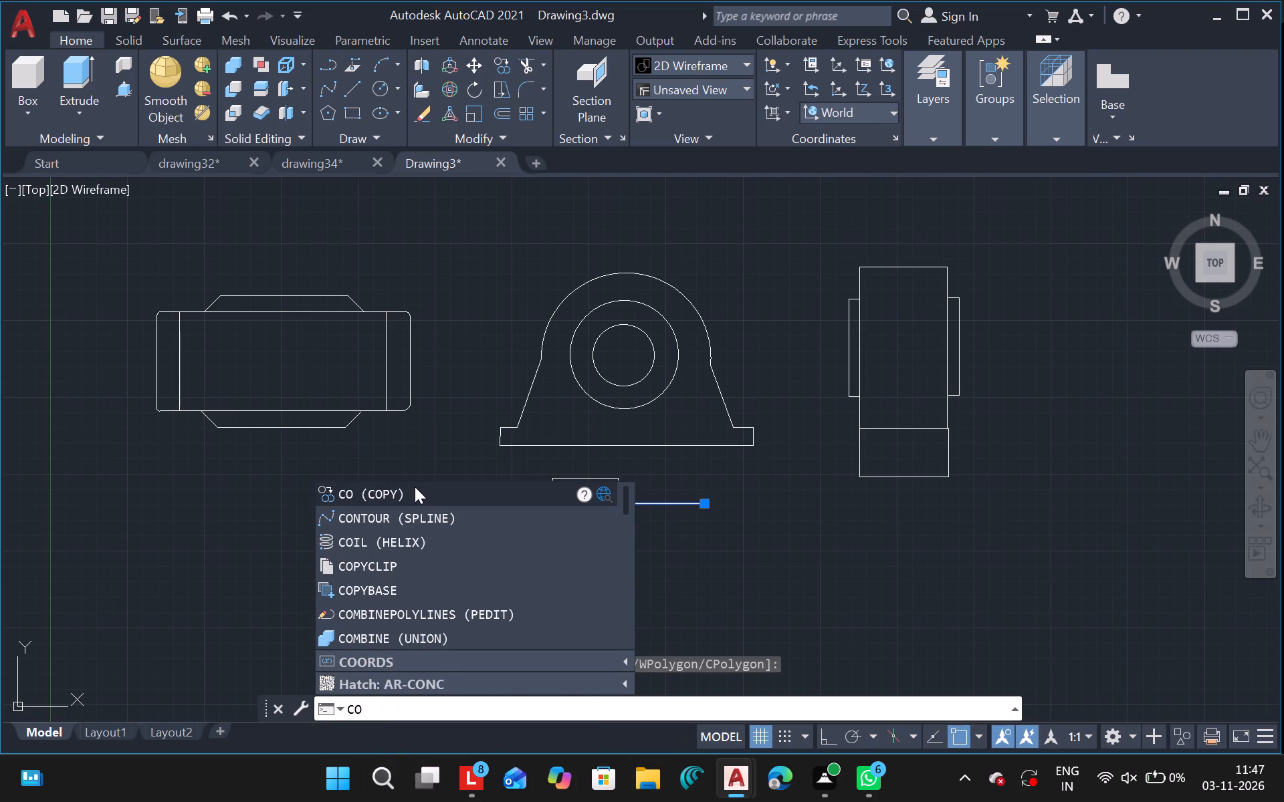
click(415, 487)
drag(902, 581, 898, 611)
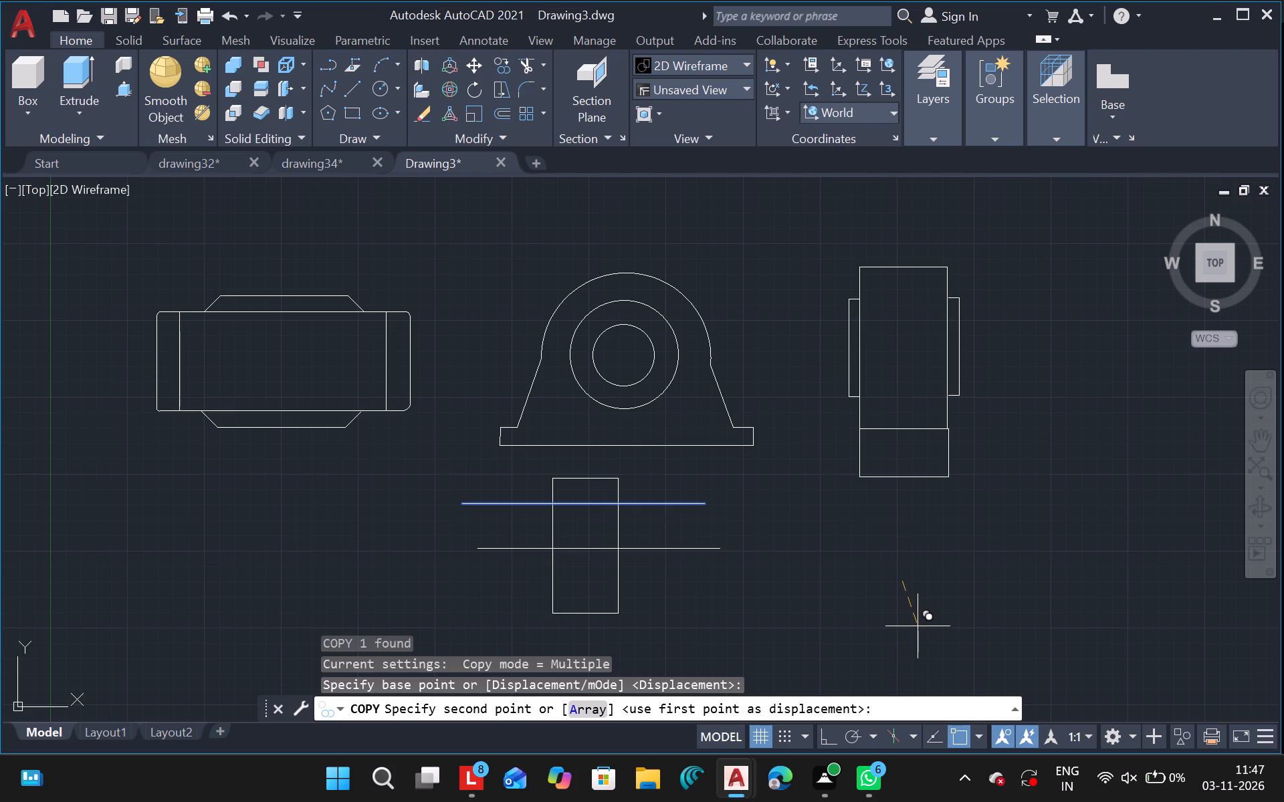
click(918, 626)
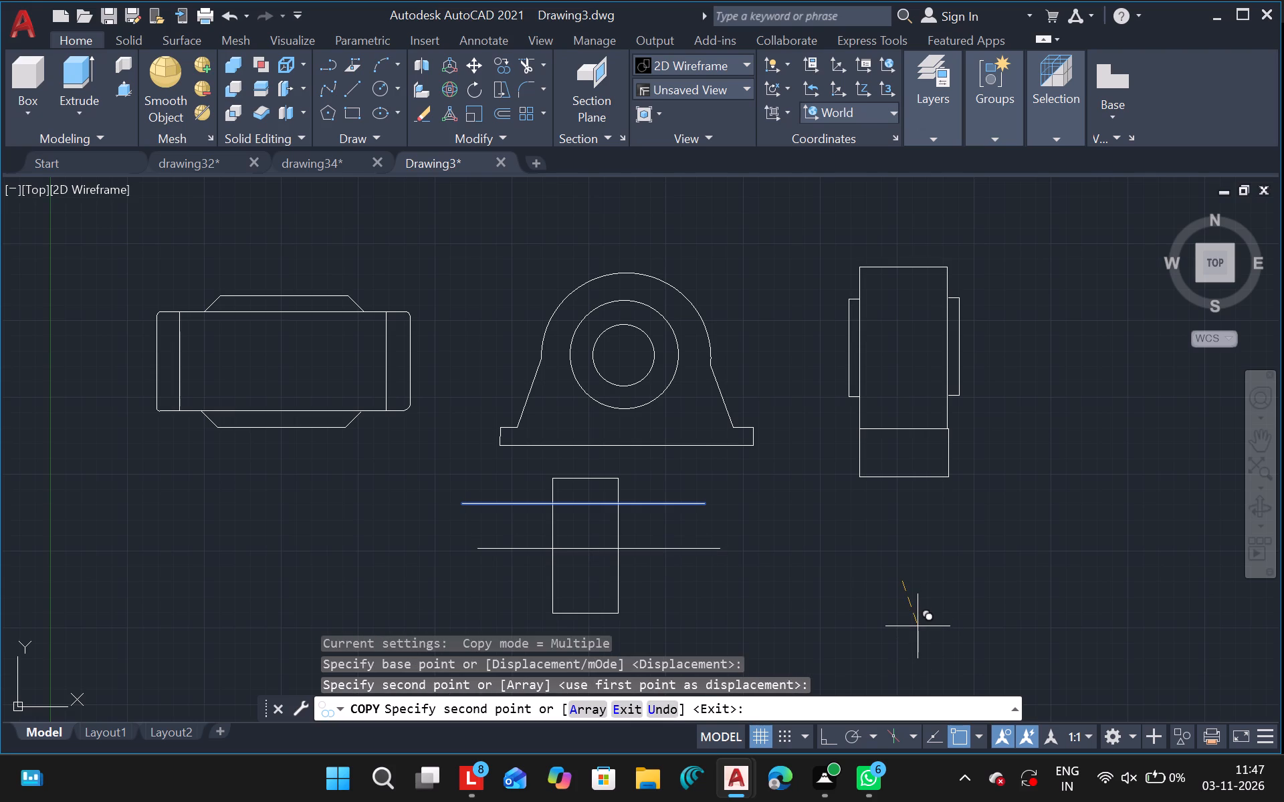
key(Escape)
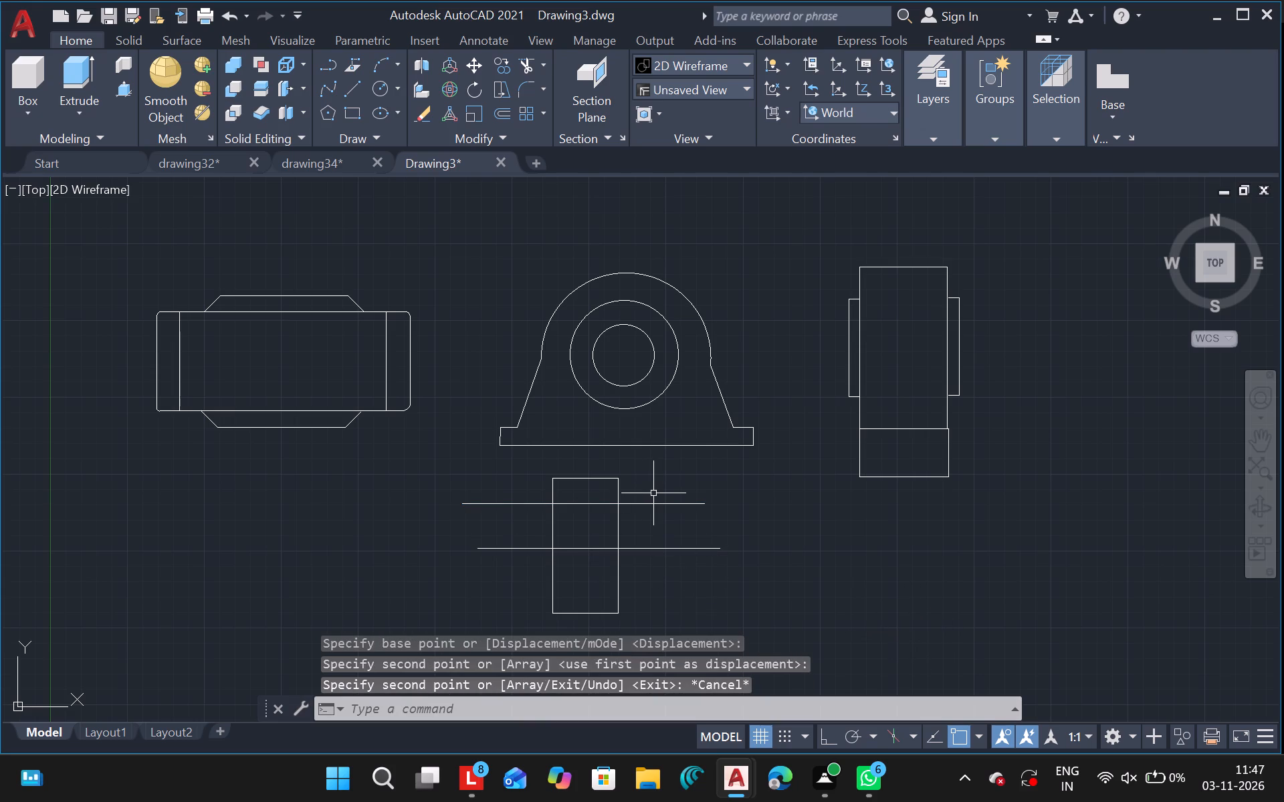
key(Escape)
key(Escape)
key(Escape)
key(Escape)
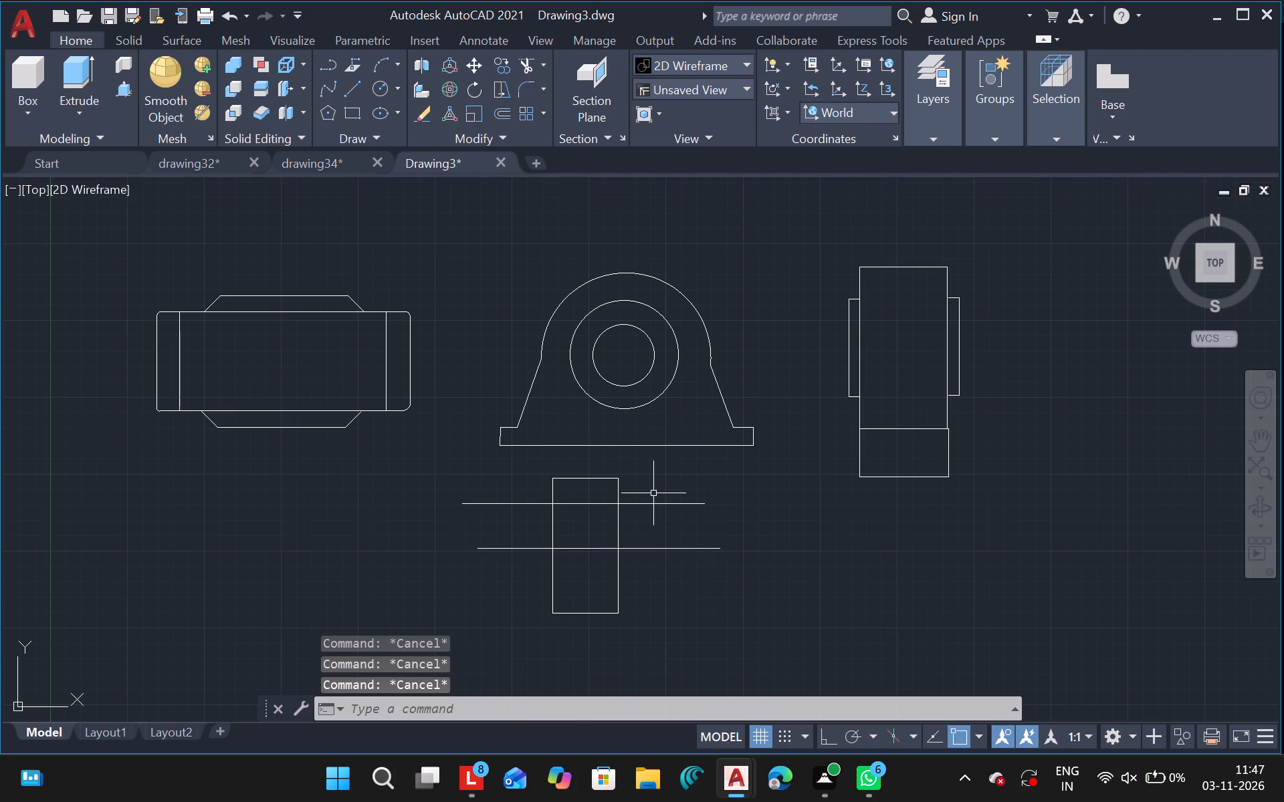
Trim both horizontal lines where they extend past the two sides of the narrow rectangle.
text(tr)
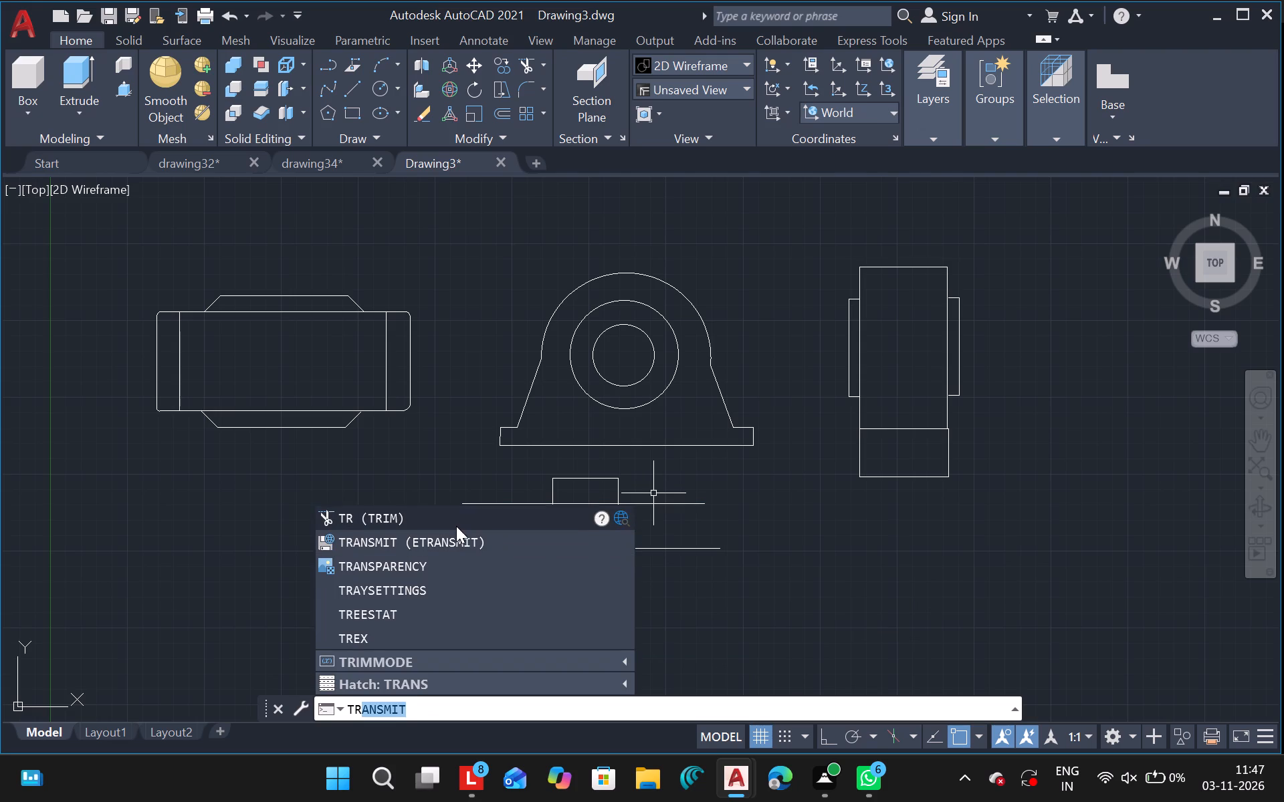
click(453, 525)
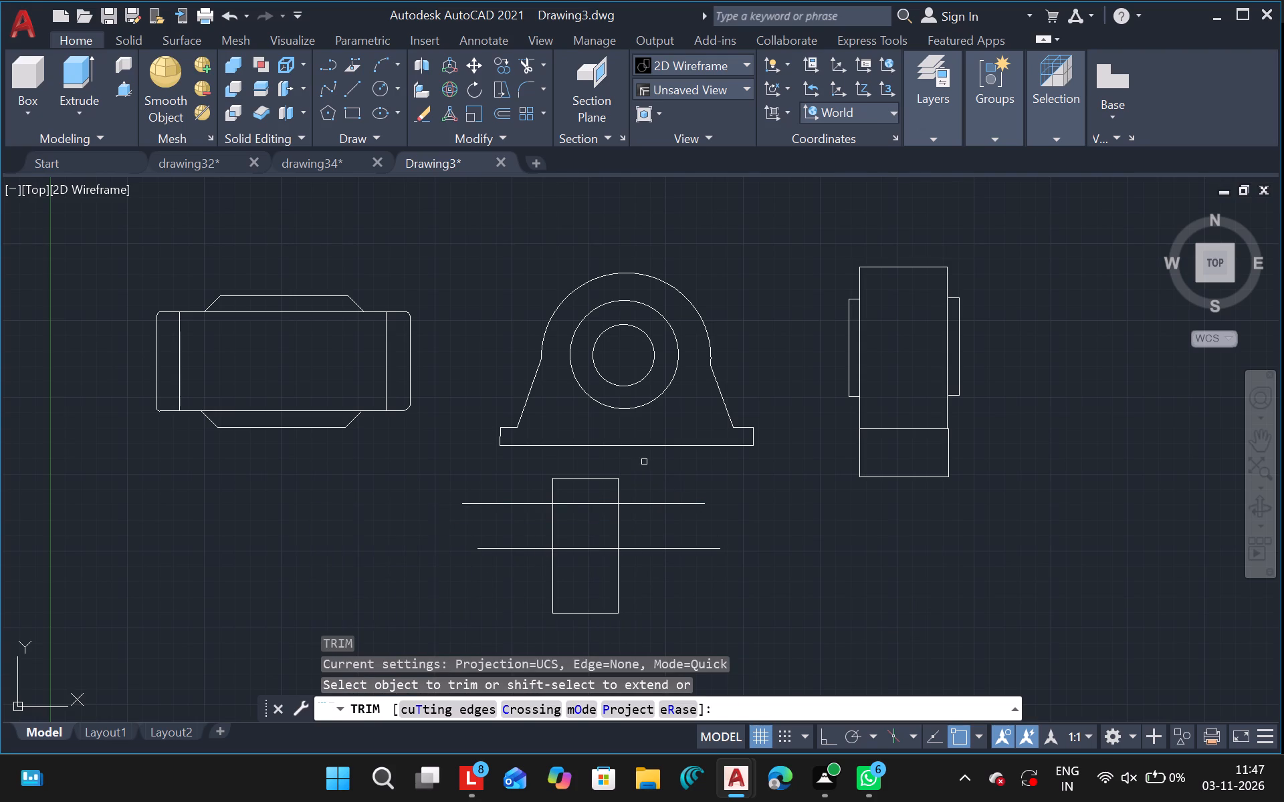
drag(644, 463, 706, 601)
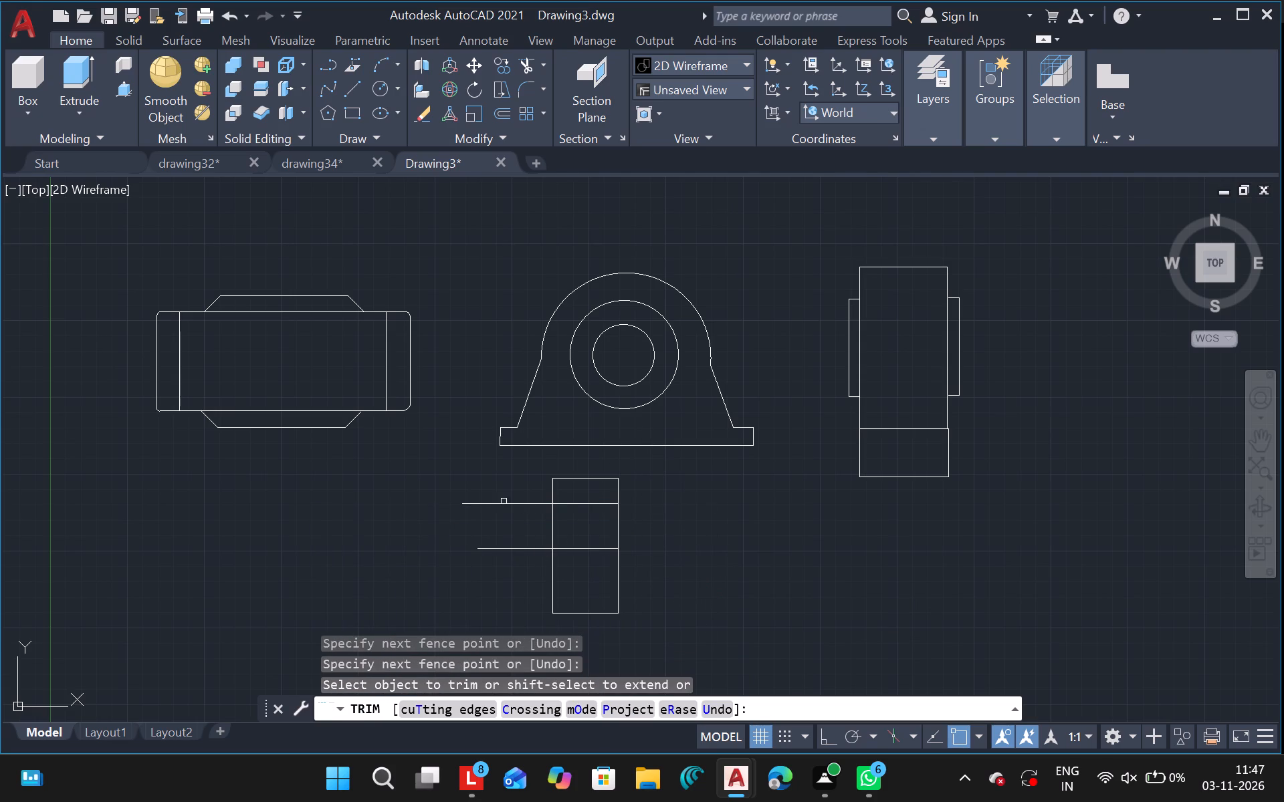
drag(487, 483, 508, 562)
key(Escape)
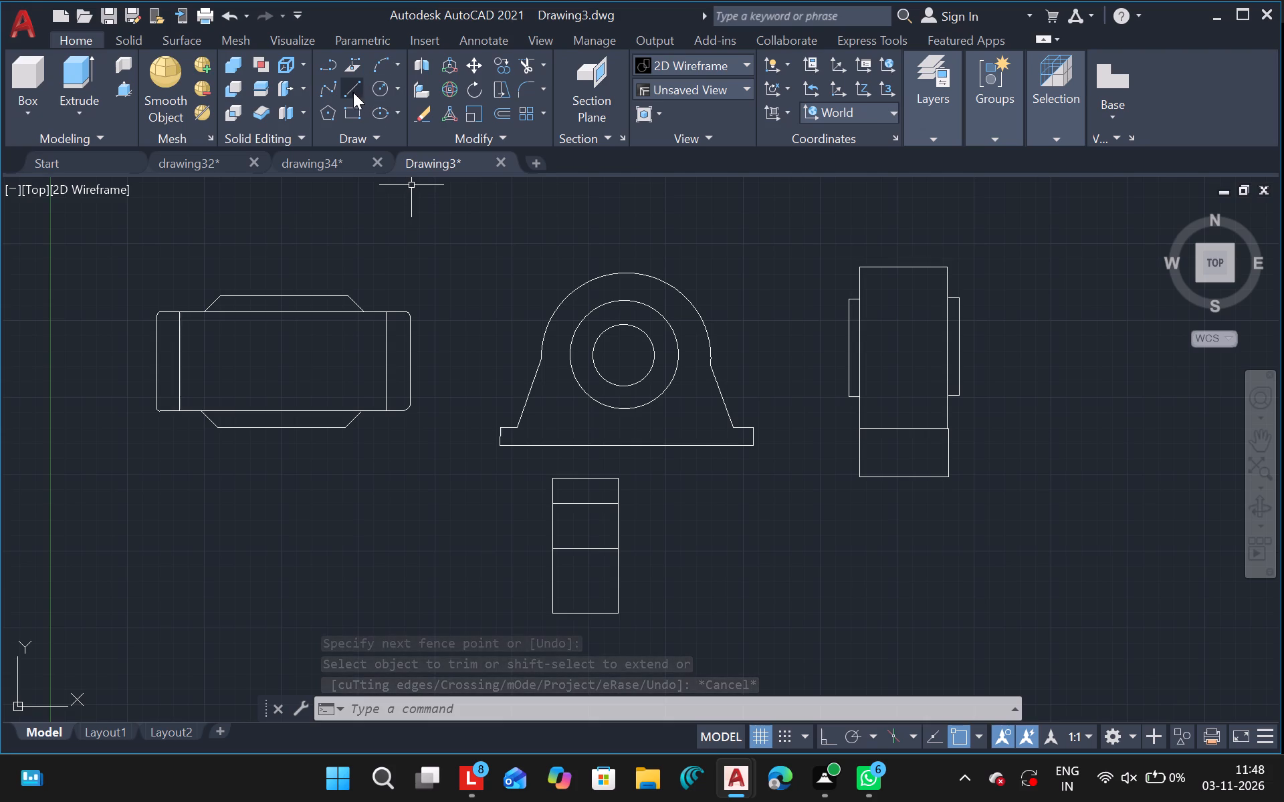
Trim away the part of the narrow rectangle above the upper horizontal line, including its sides and top edge.
text(tr)
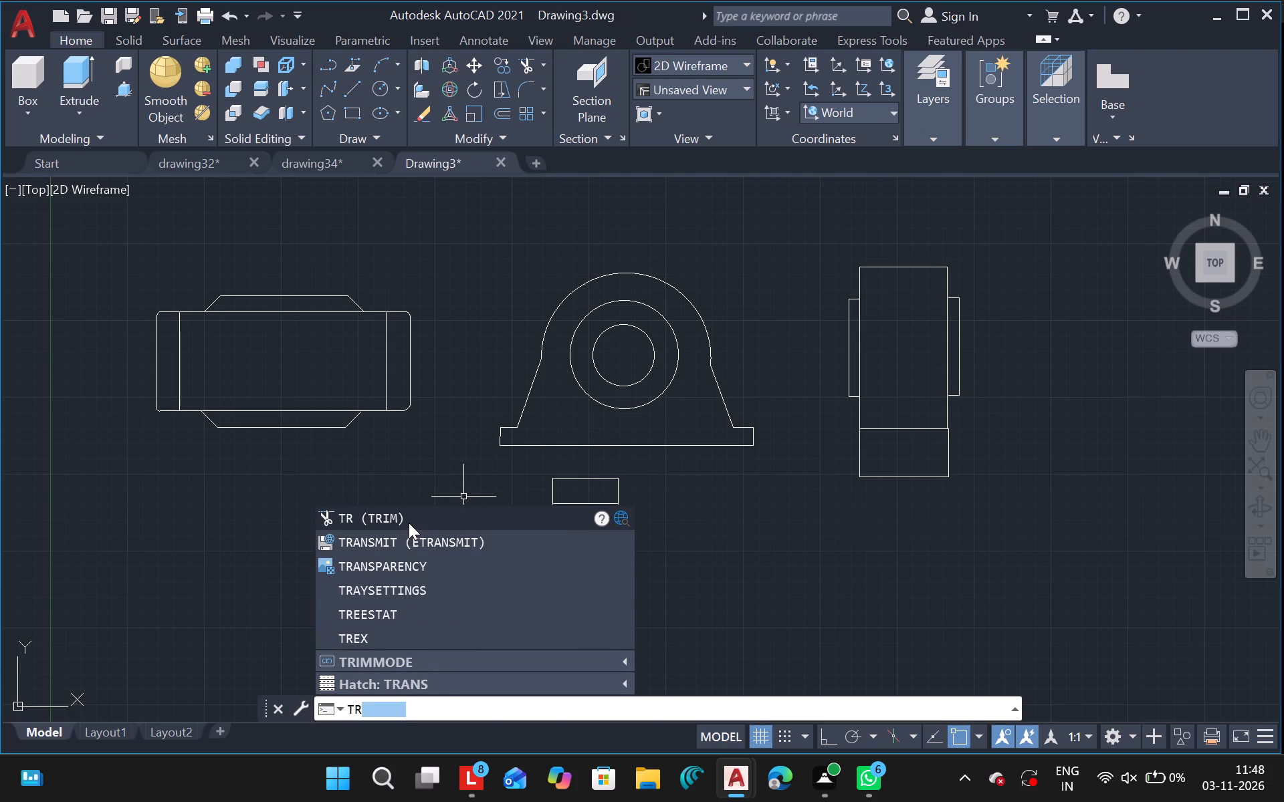
click(409, 523)
drag(548, 481, 620, 480)
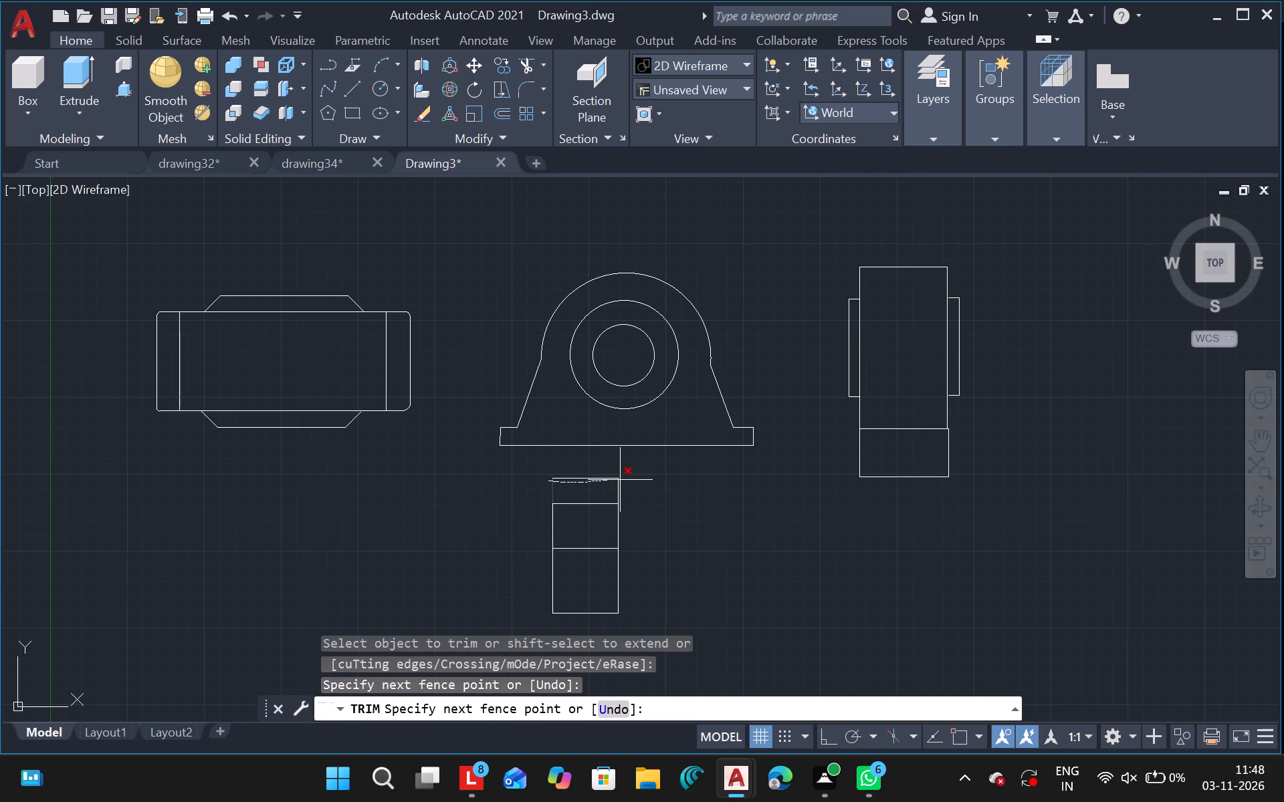
drag(620, 480, 627, 484)
drag(596, 469, 599, 477)
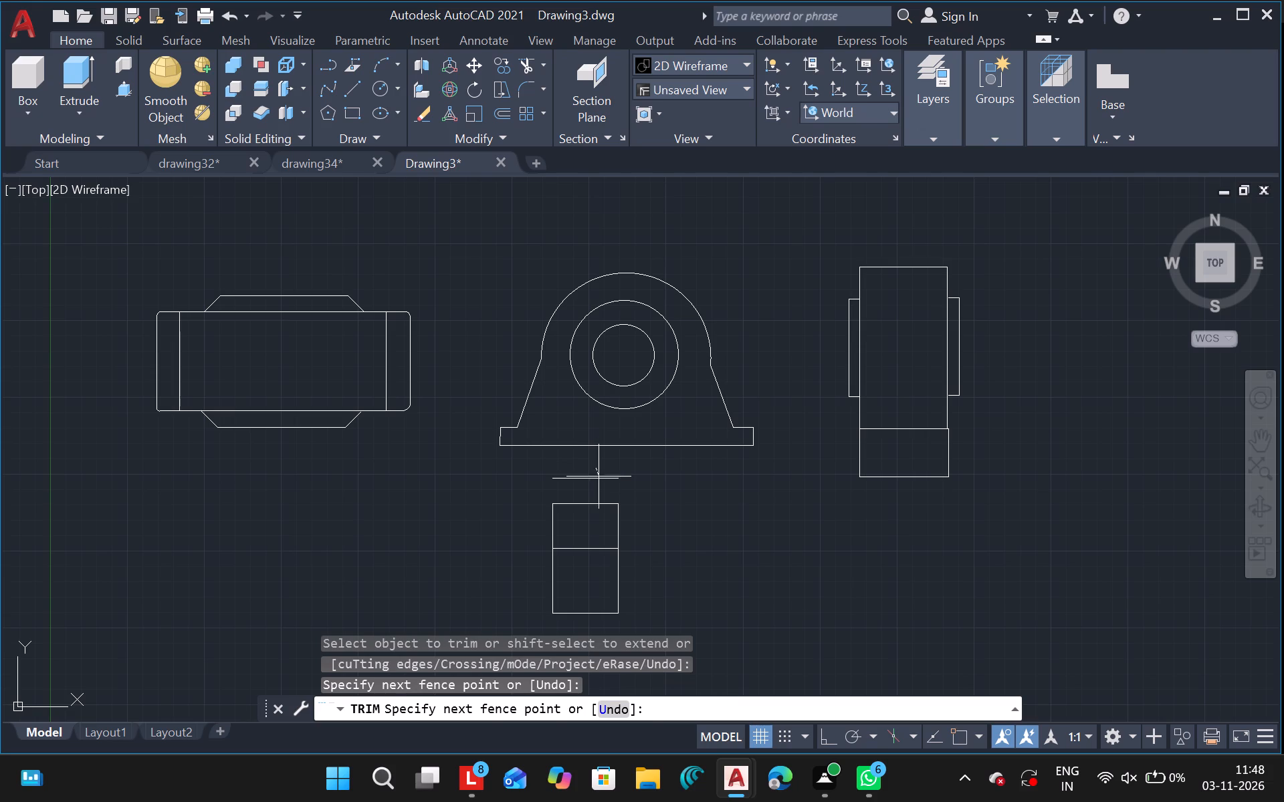
drag(599, 477, 600, 478)
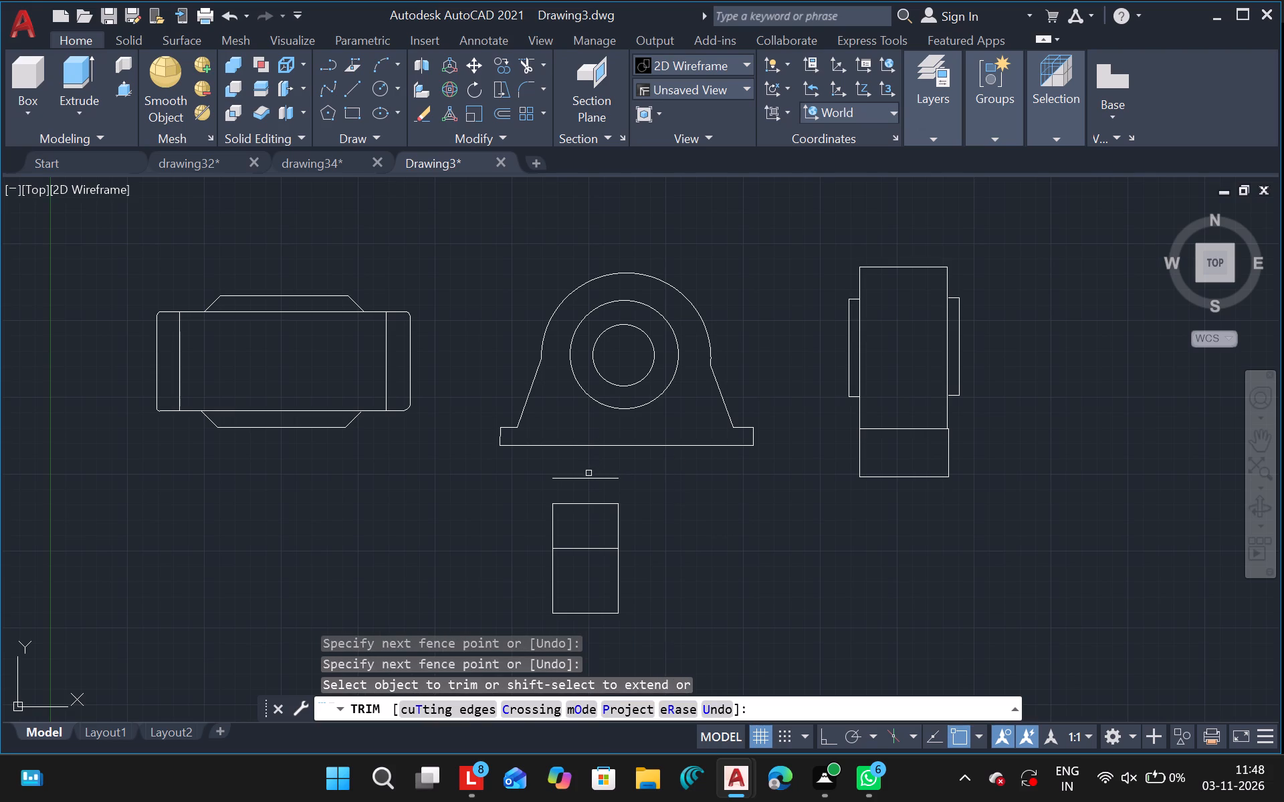
drag(588, 473, 591, 493)
key(Escape)
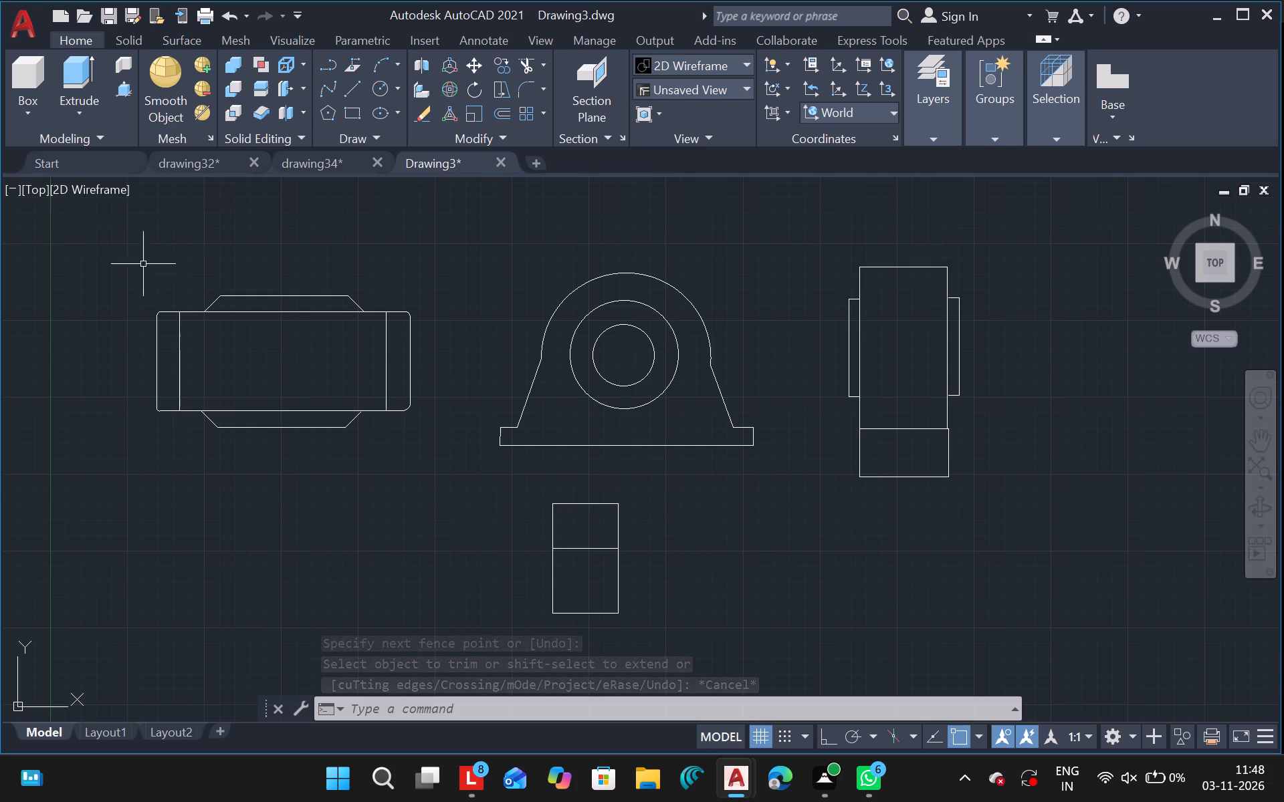
Move the rounded-rectangle, bracket and upright side views together straight up, leaving the narrow rectangle in place.
drag(136, 261, 985, 284)
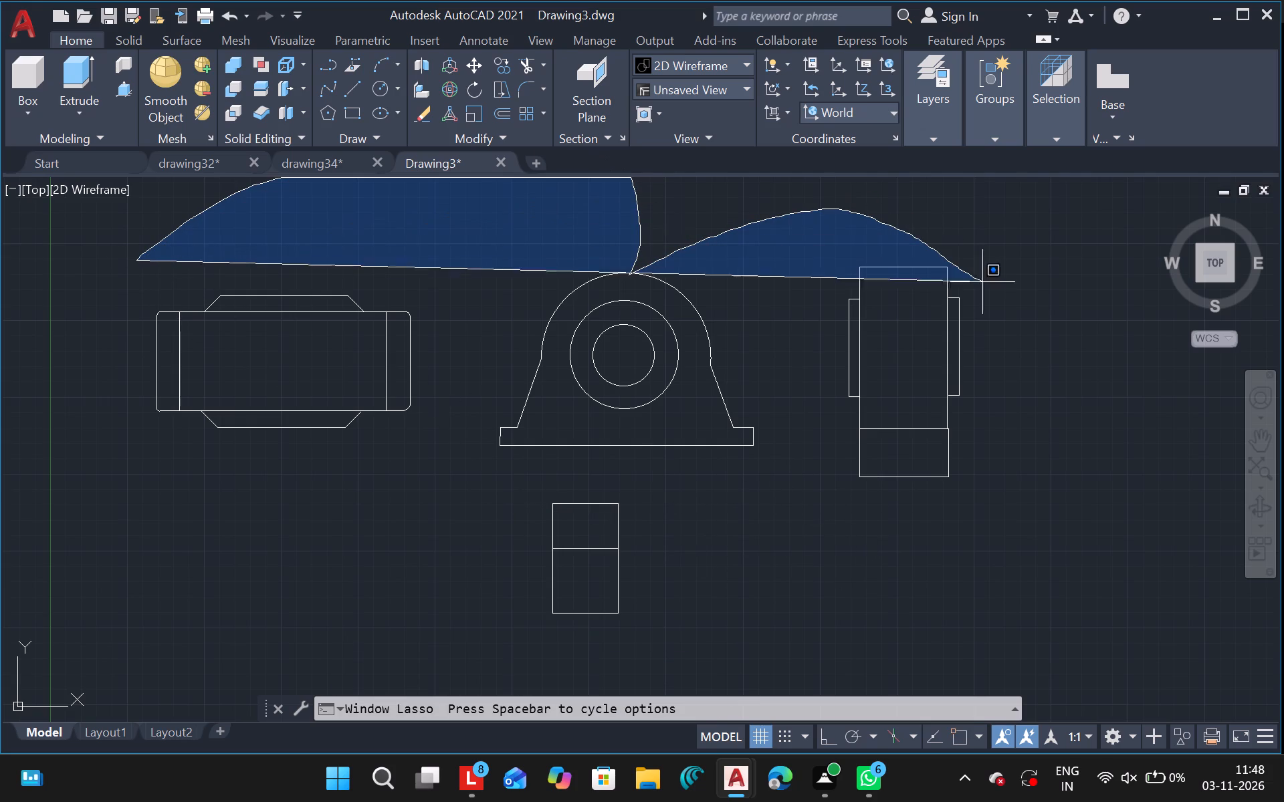
drag(985, 284, 562, 482)
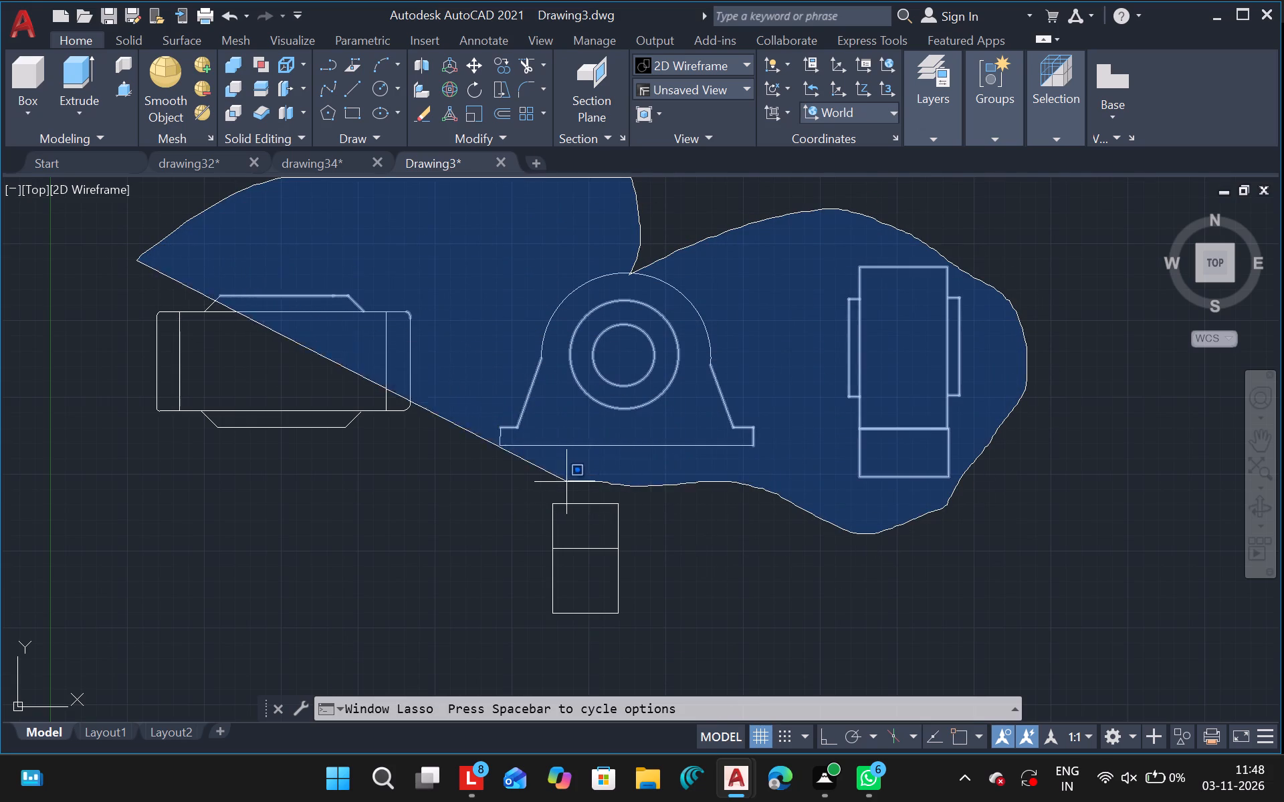
drag(562, 482, 146, 503)
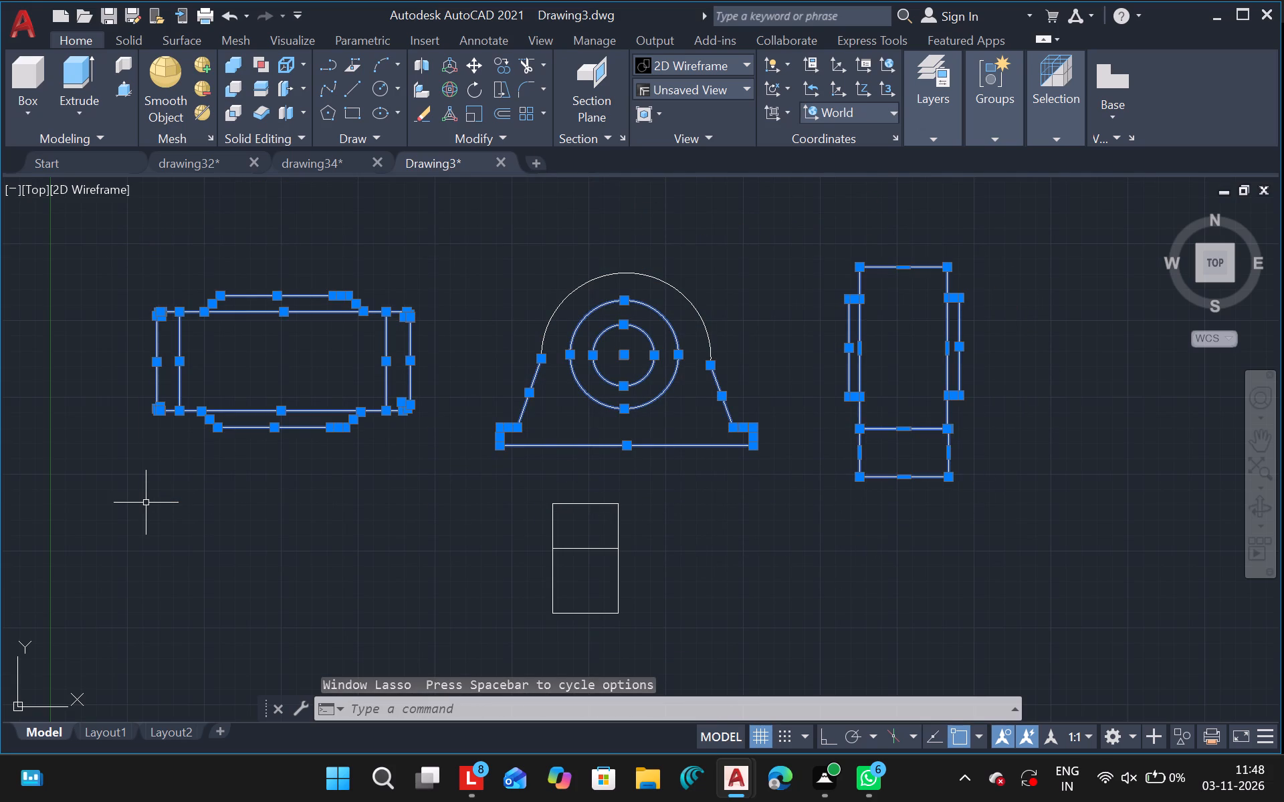
drag(413, 255, 651, 412)
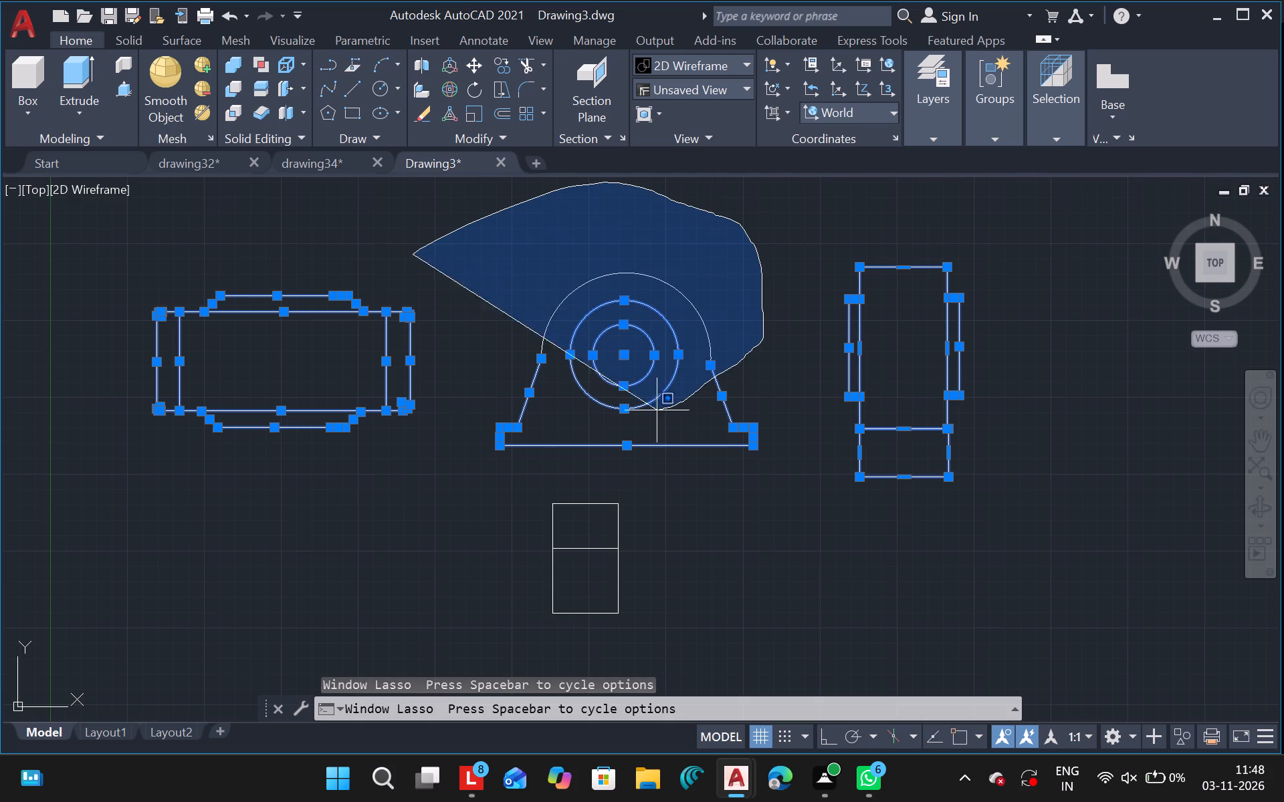
drag(651, 412, 455, 399)
text(mo)
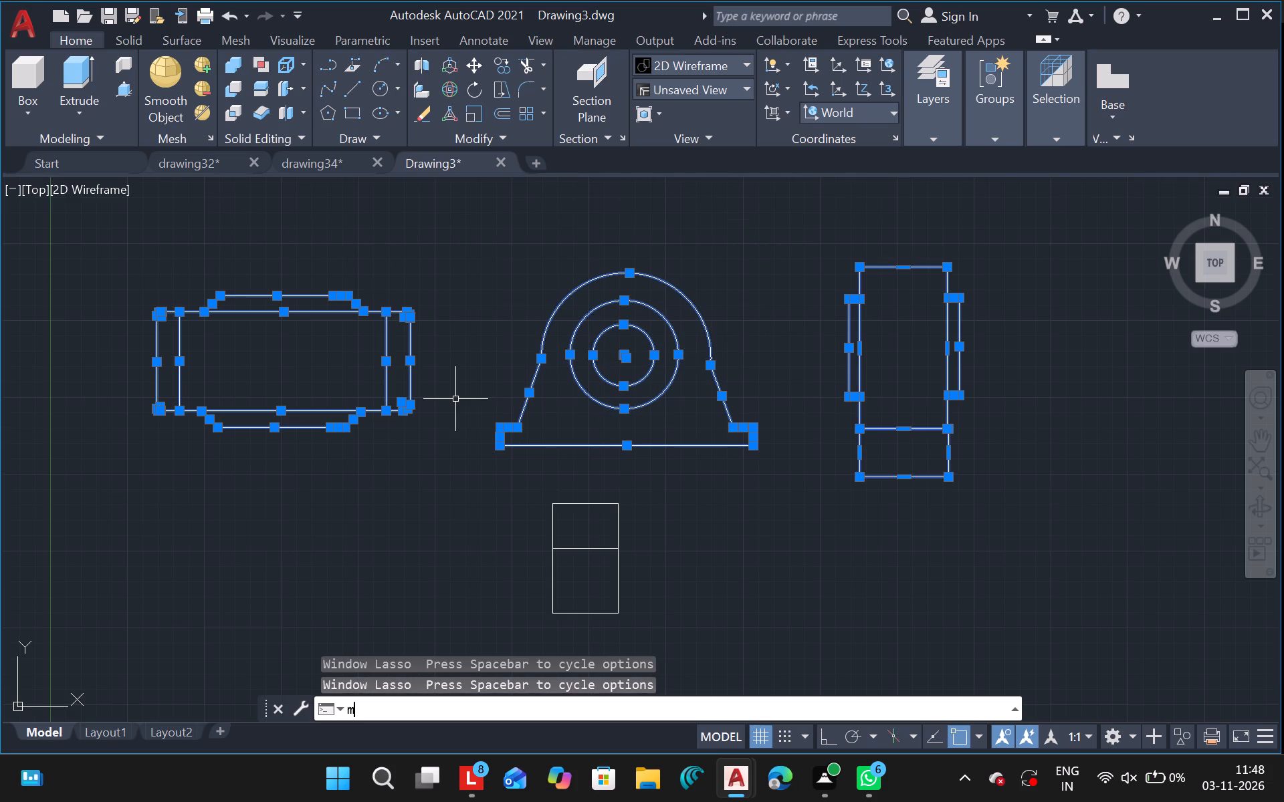
click(409, 541)
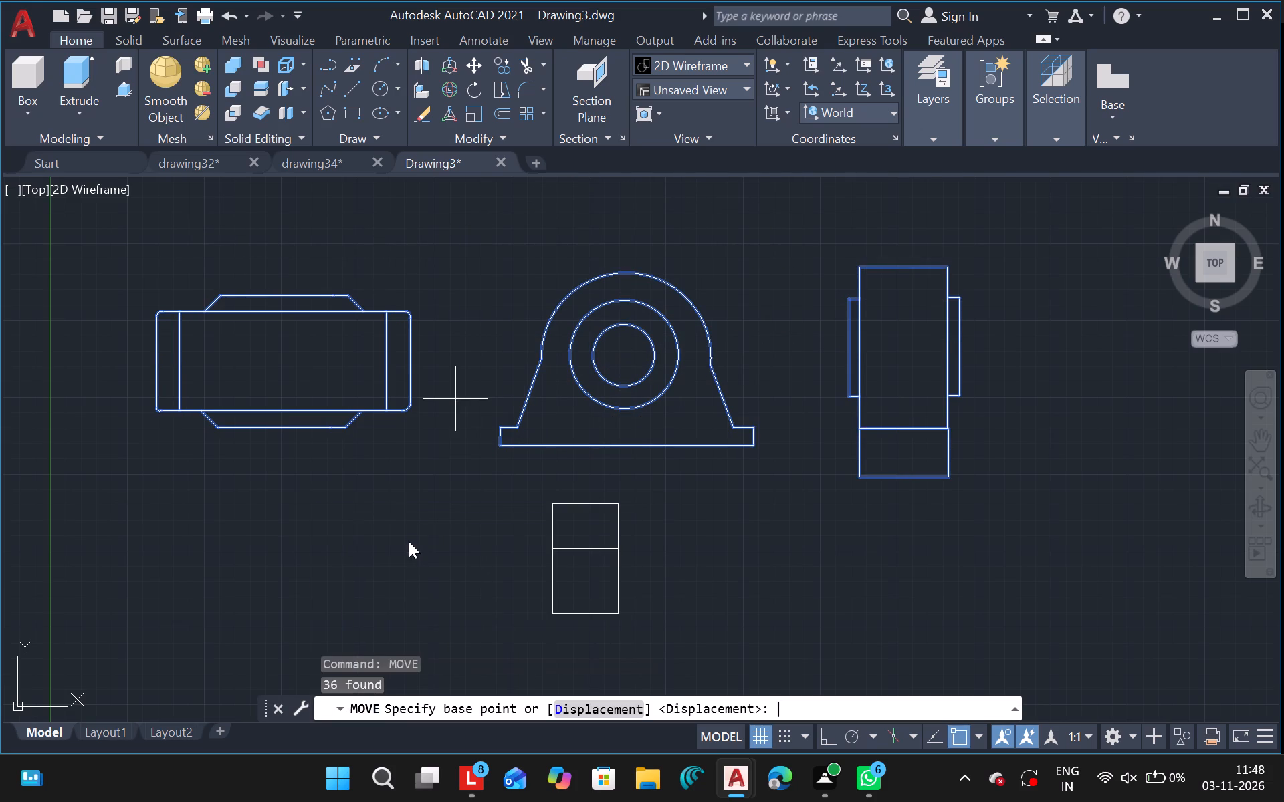
drag(781, 593, 779, 519)
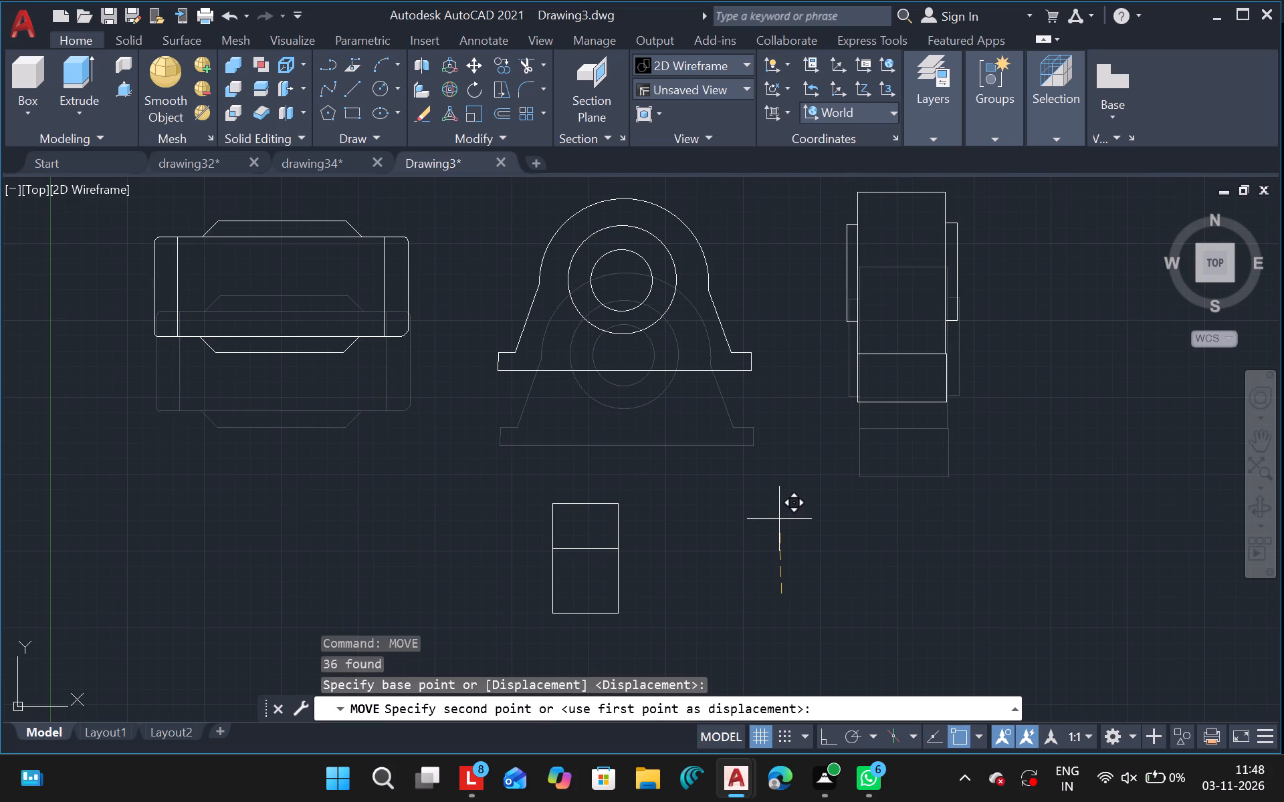
click(779, 519)
Move the narrow divided rectangle up, closer to the bracket's base.
drag(488, 455, 503, 600)
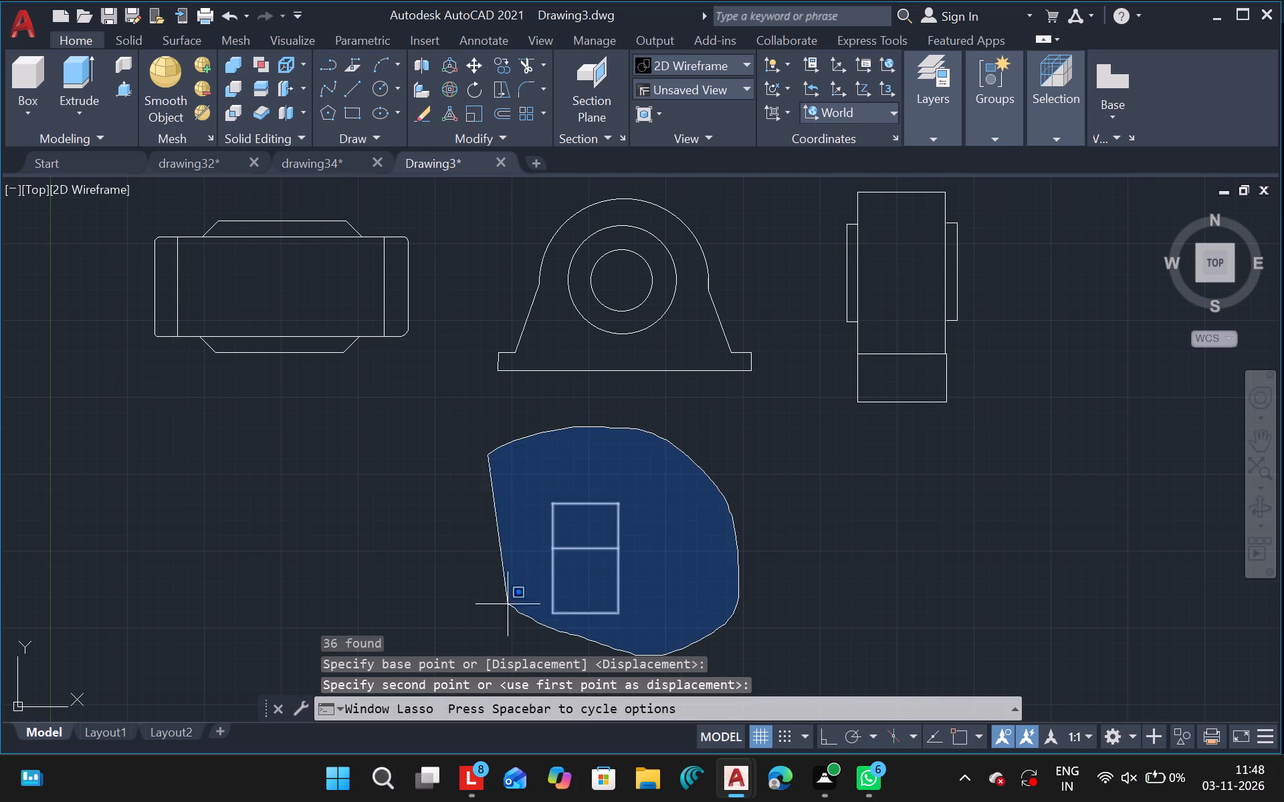
drag(503, 600, 459, 535)
text(mo)
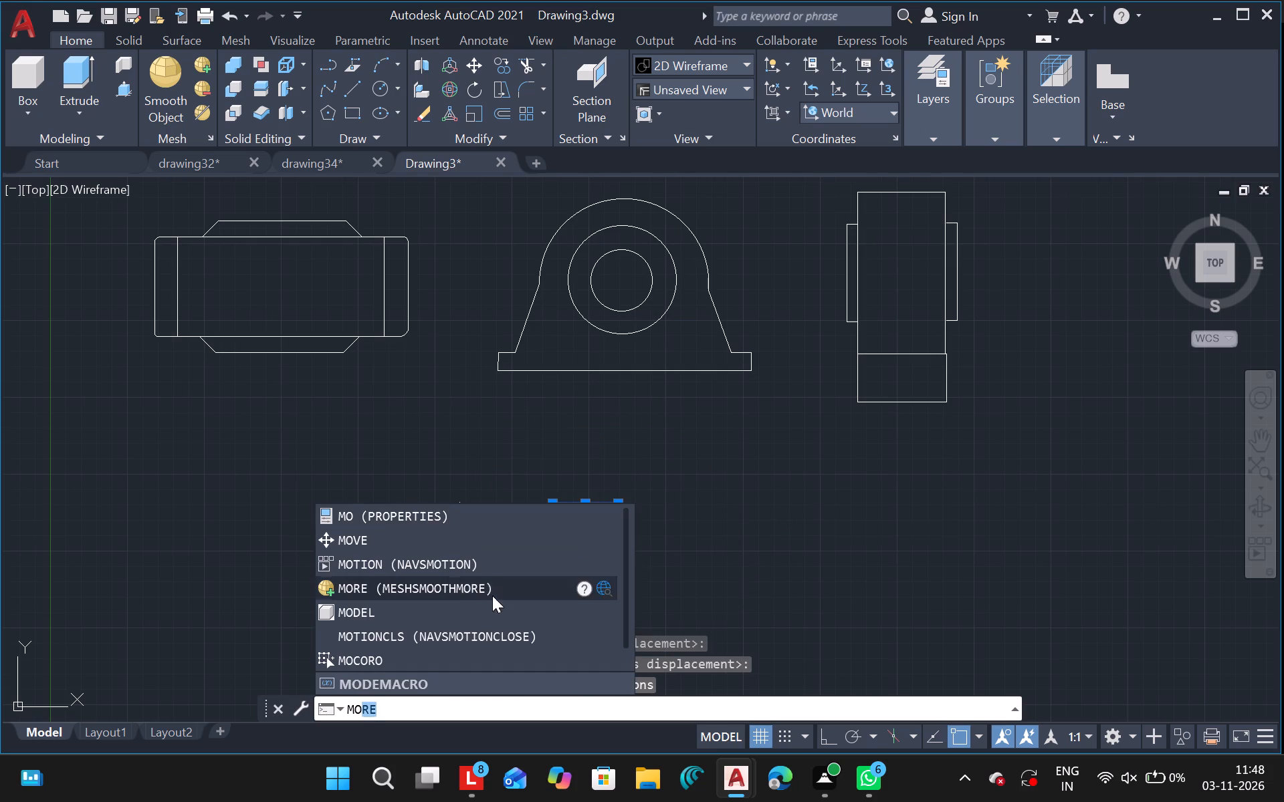
click(419, 544)
drag(988, 531, 985, 499)
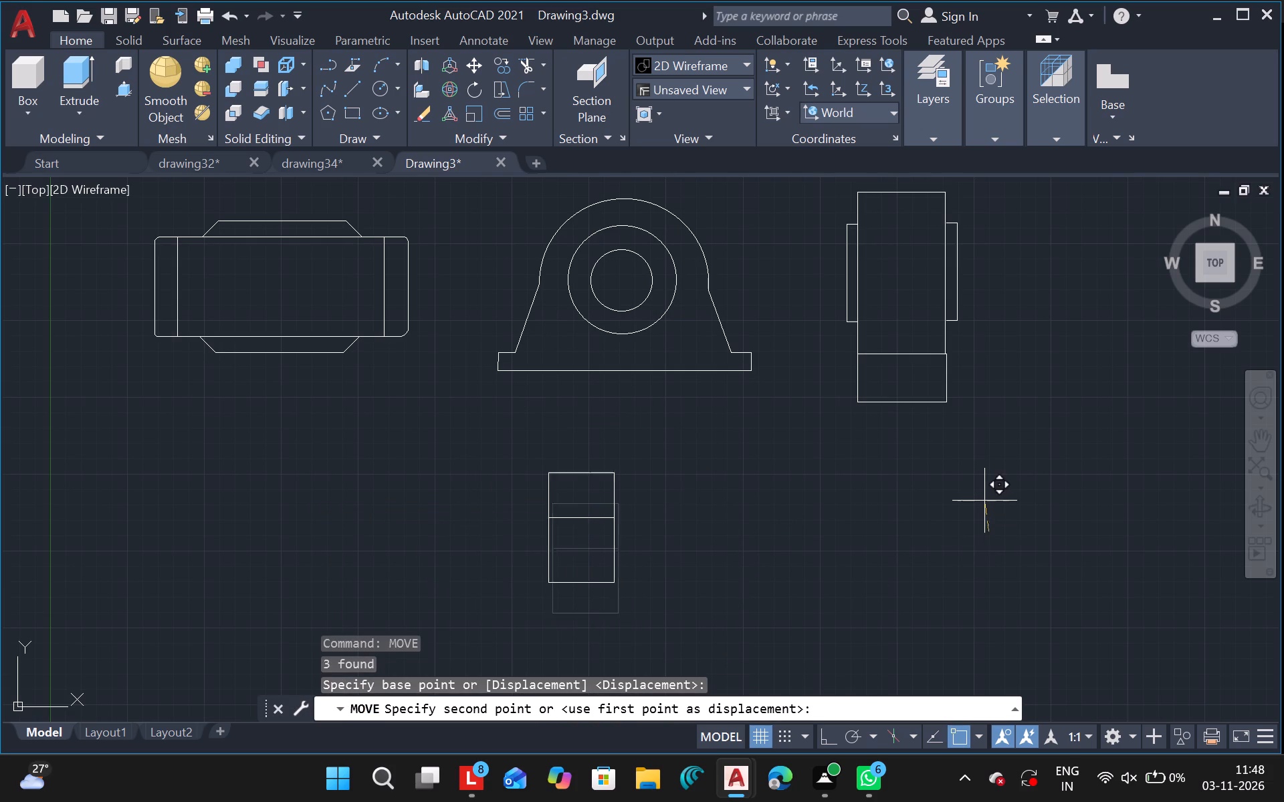
drag(985, 499, 988, 493)
click(988, 493)
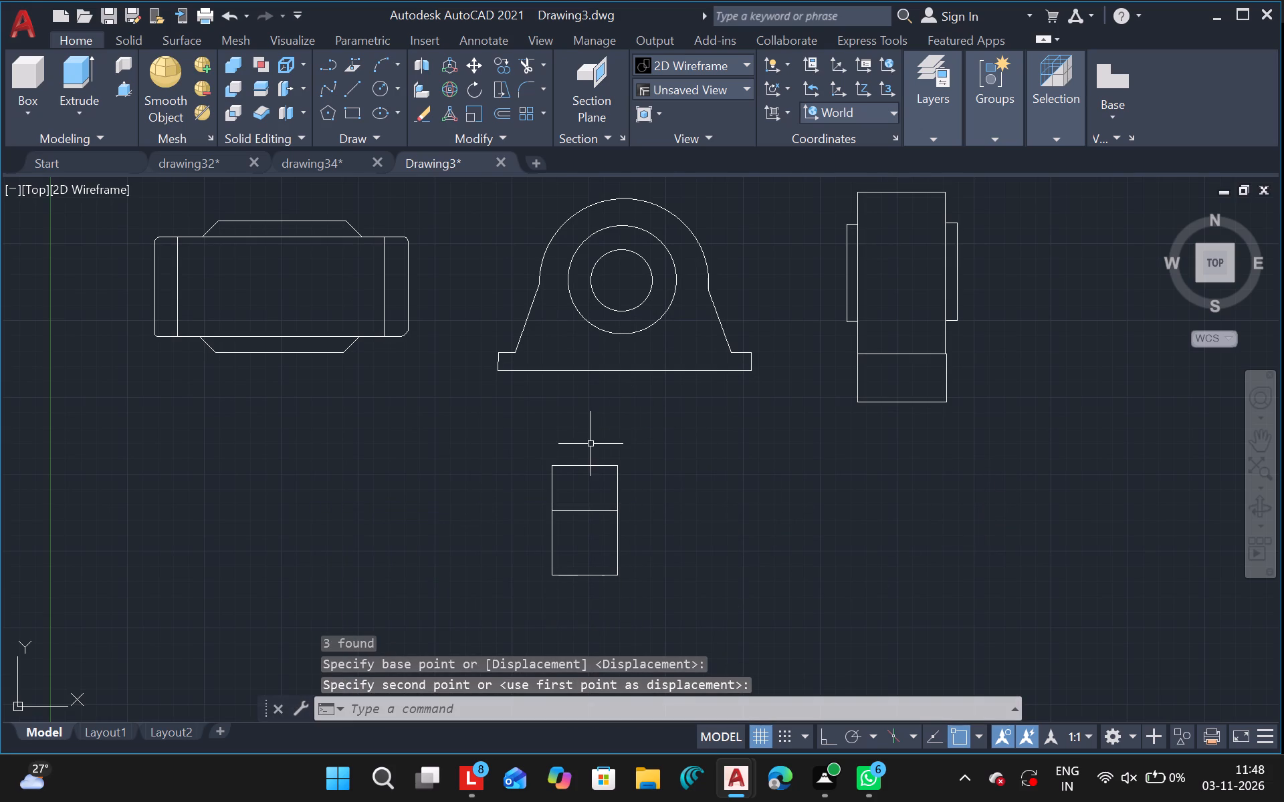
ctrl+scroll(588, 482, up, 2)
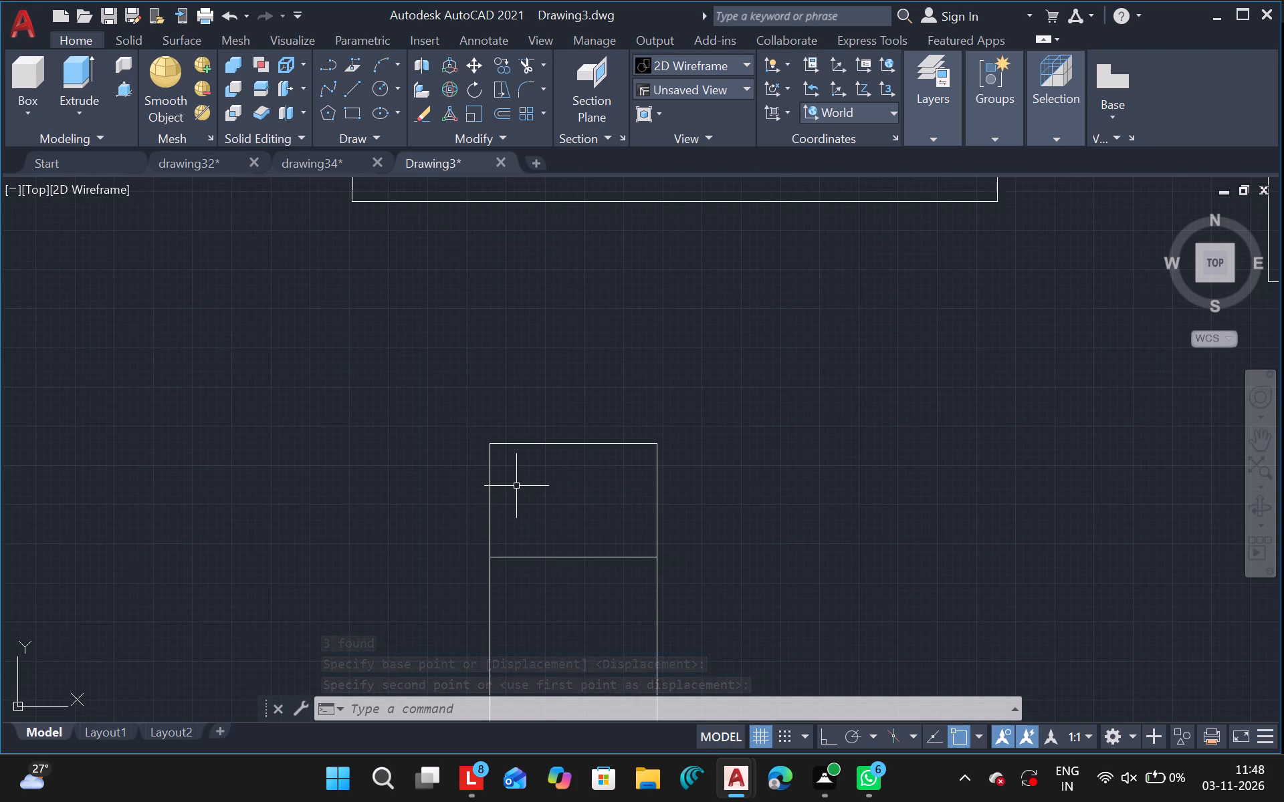
Trim away the top edge of the narrow divided rectangle.
click(349, 88)
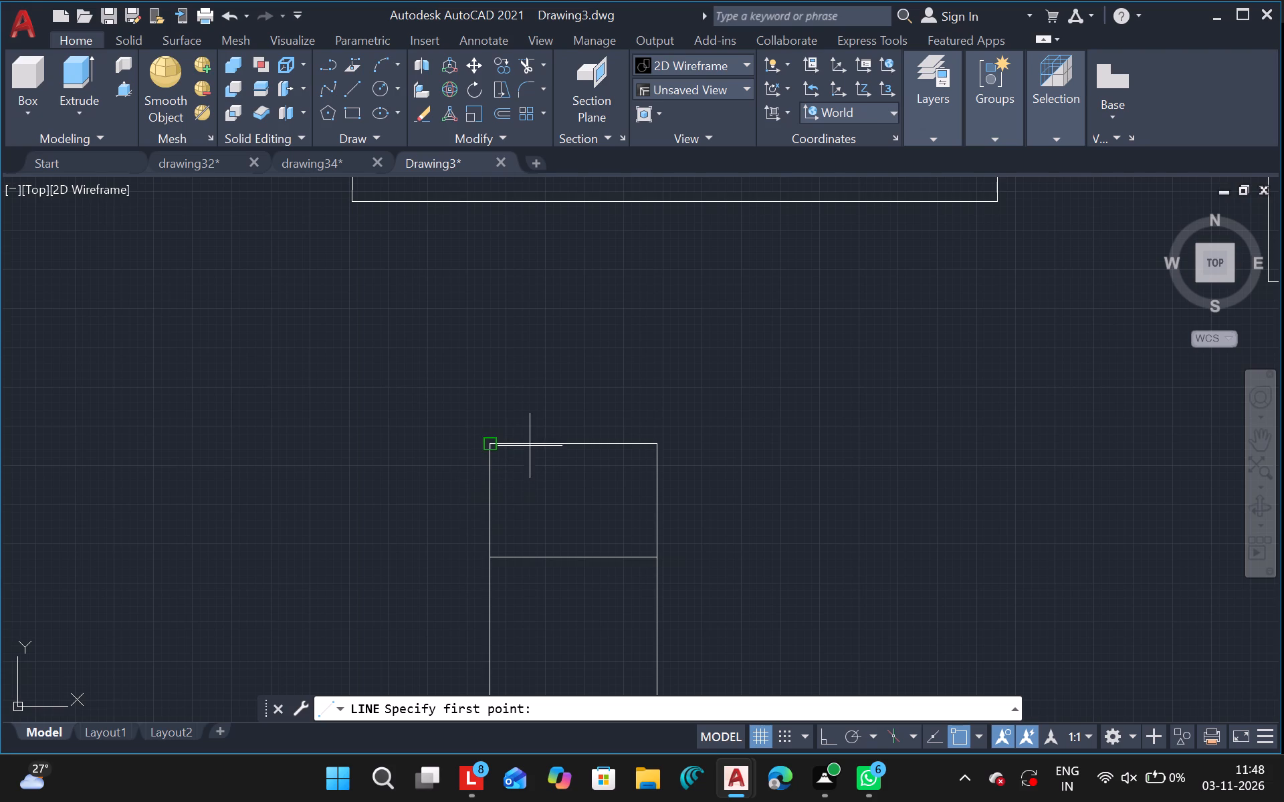
key(Escape)
text(tr)
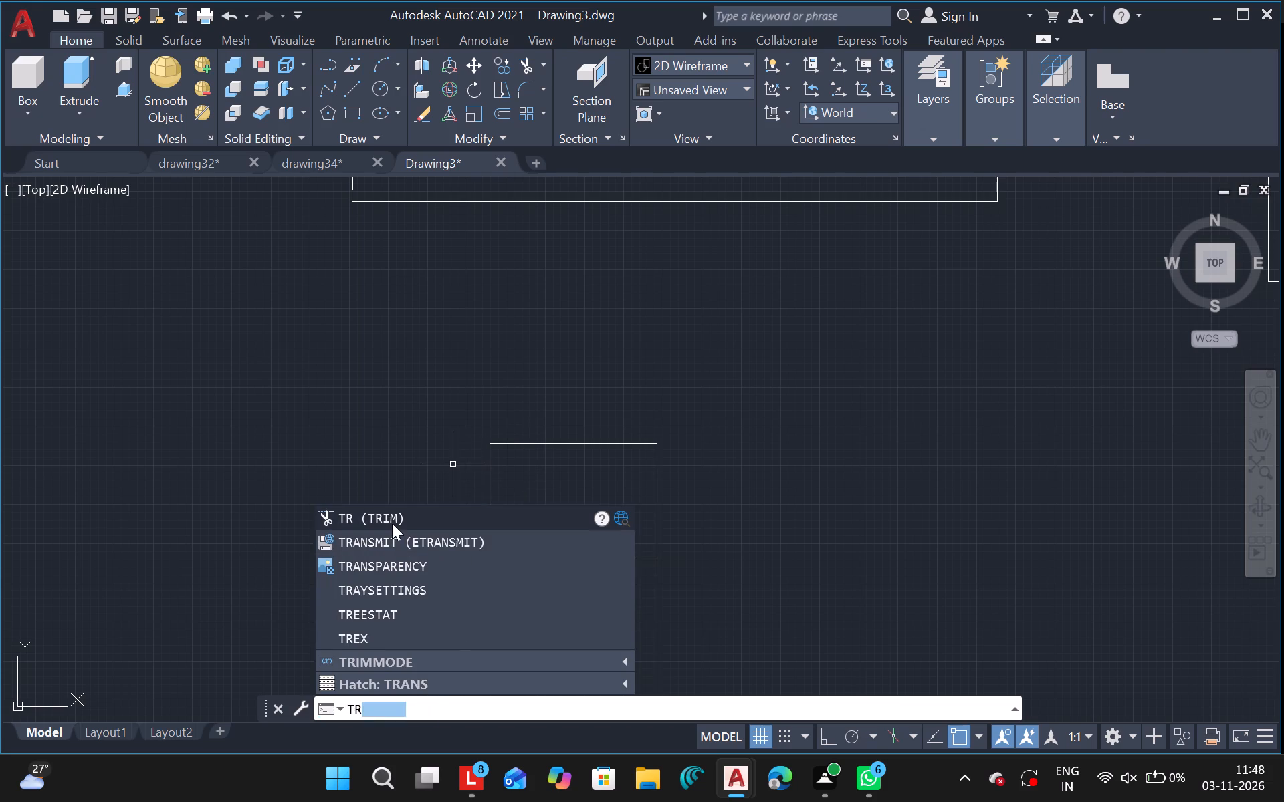
click(392, 523)
click(521, 445)
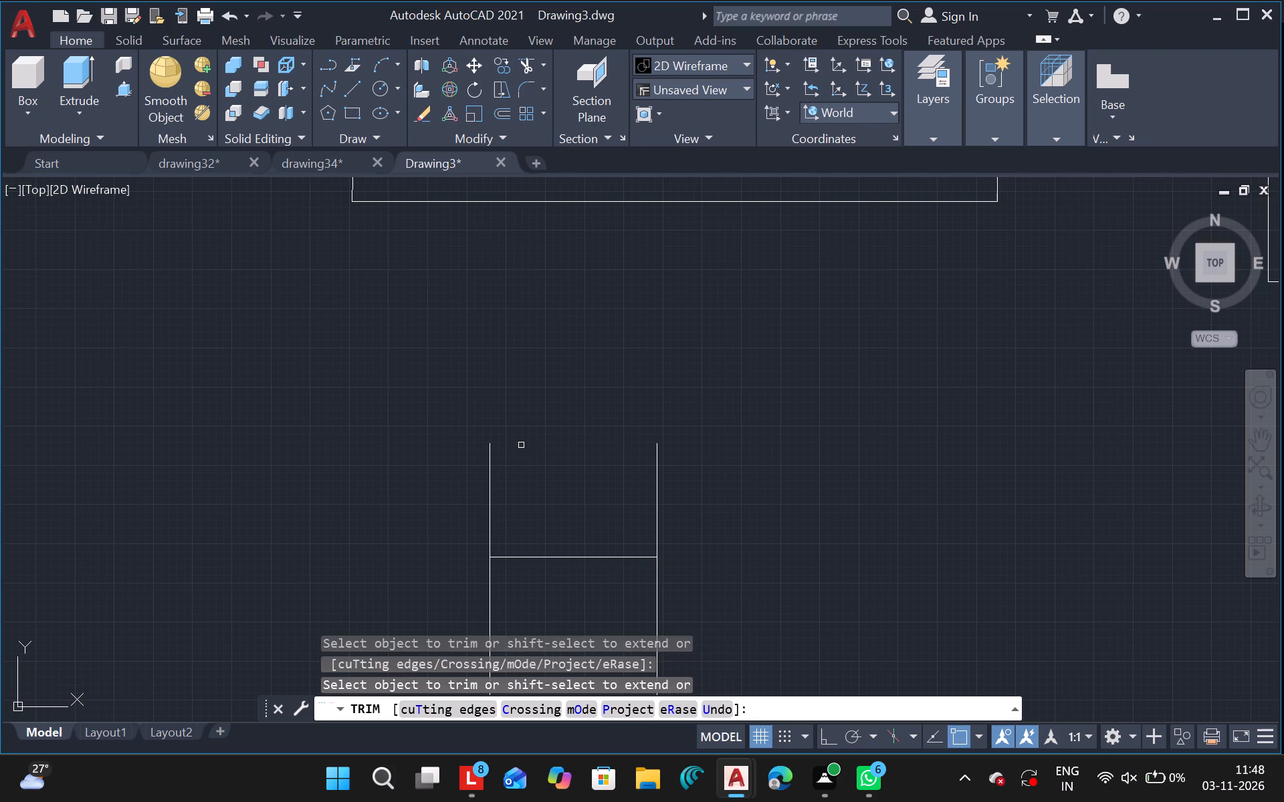
key(Escape)
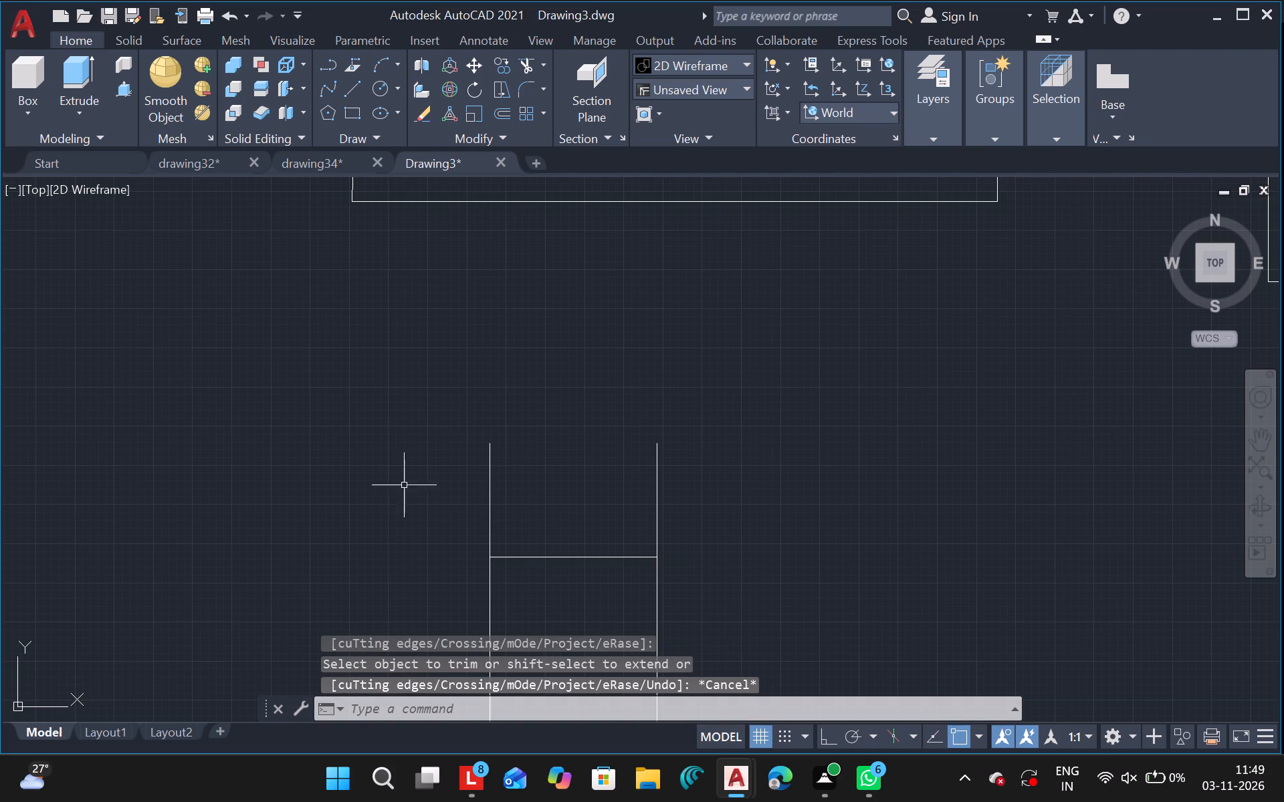
Draw a horizontal line across both sides of the narrow rectangle, slightly below their upper ends and overshooting each side.
click(356, 87)
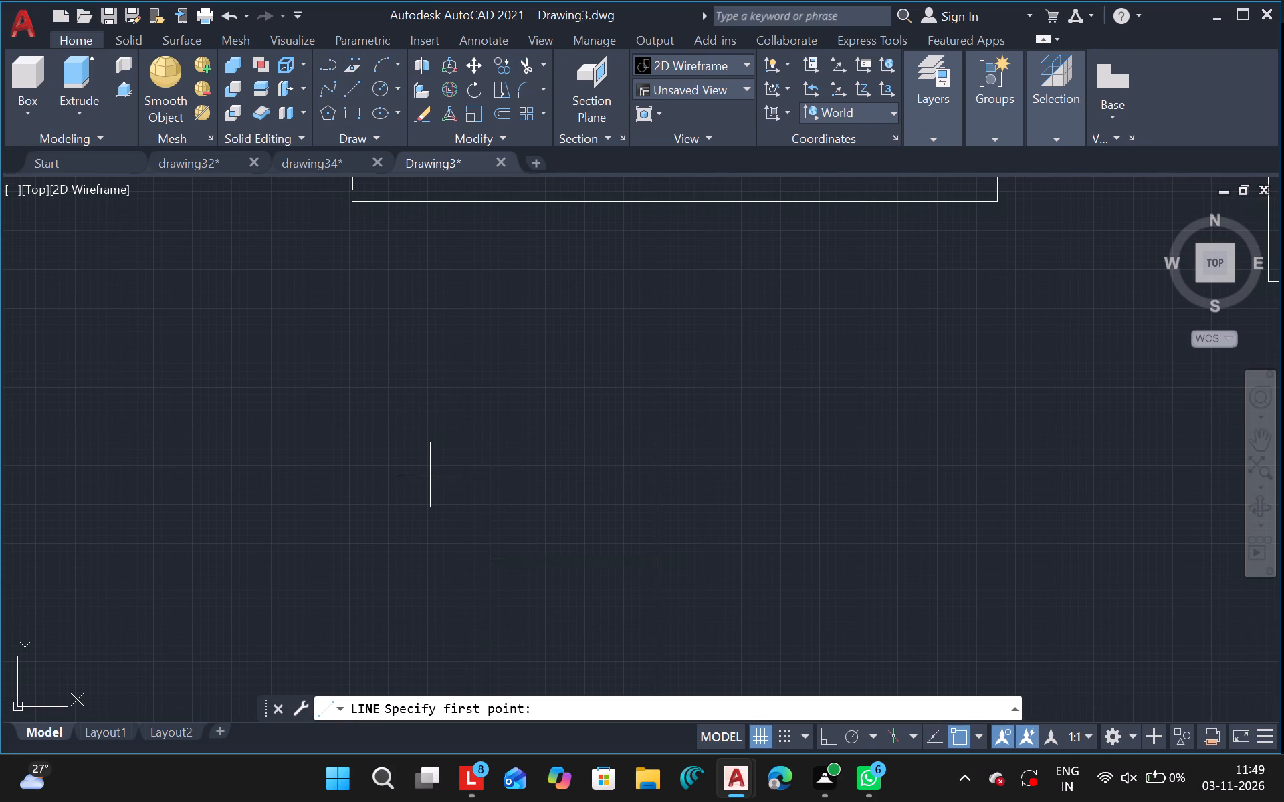
drag(453, 480, 622, 480)
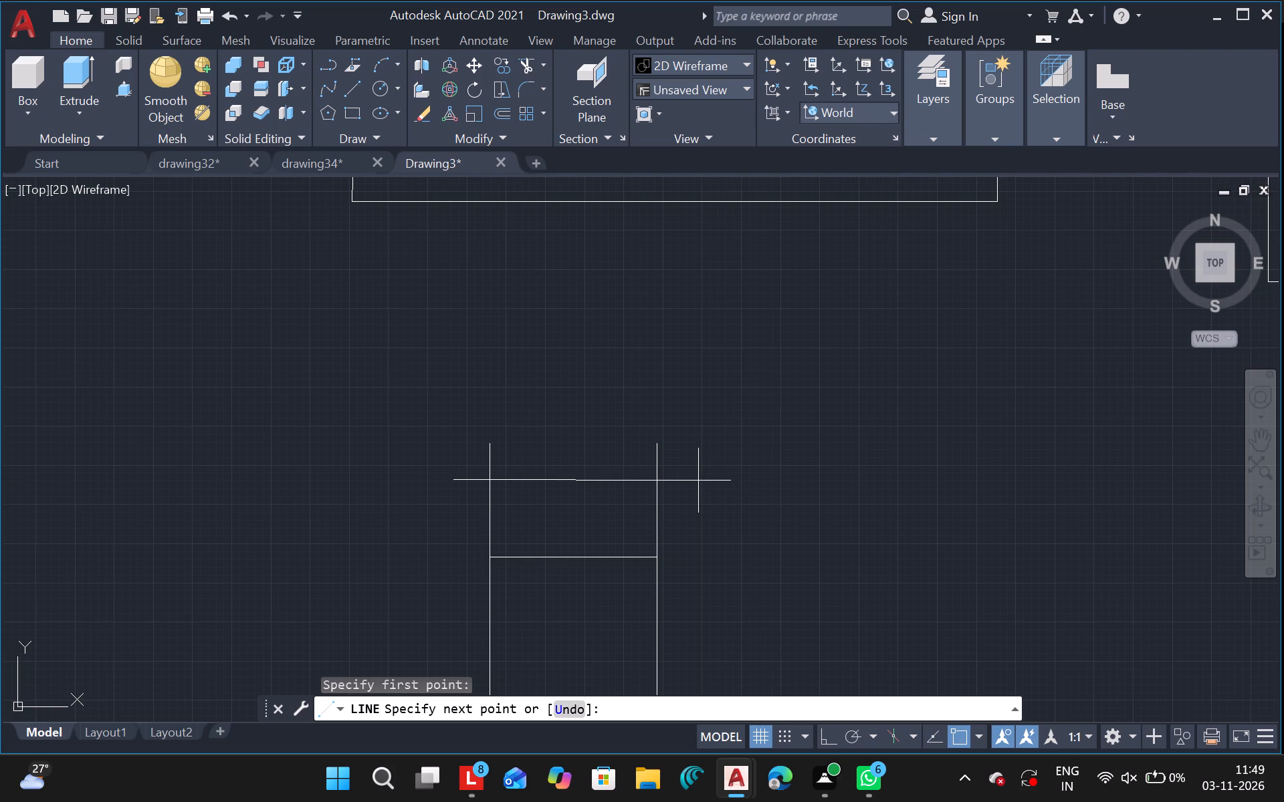
click(698, 480)
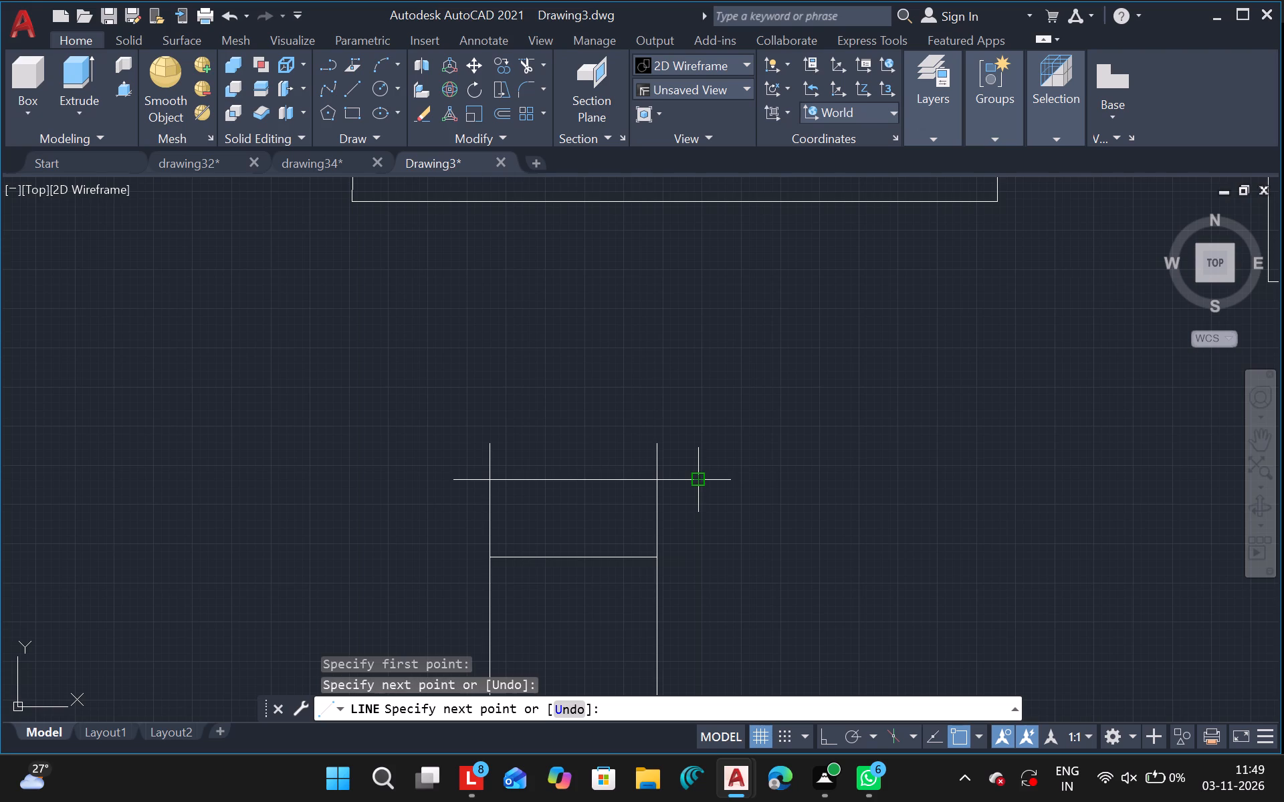
key(Escape)
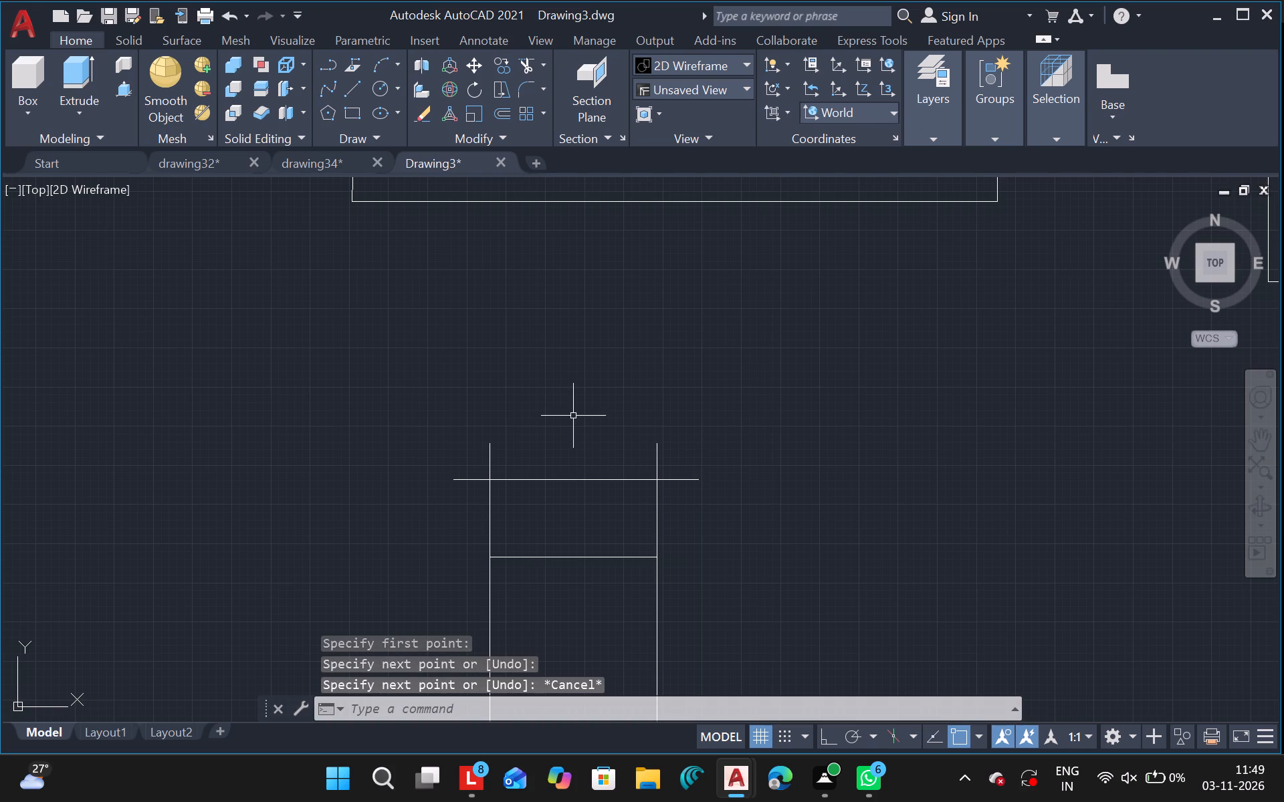
Trim the new horizontal line's overhangs and both side ends above it, and remove its remaining middle piece.
text(tr)
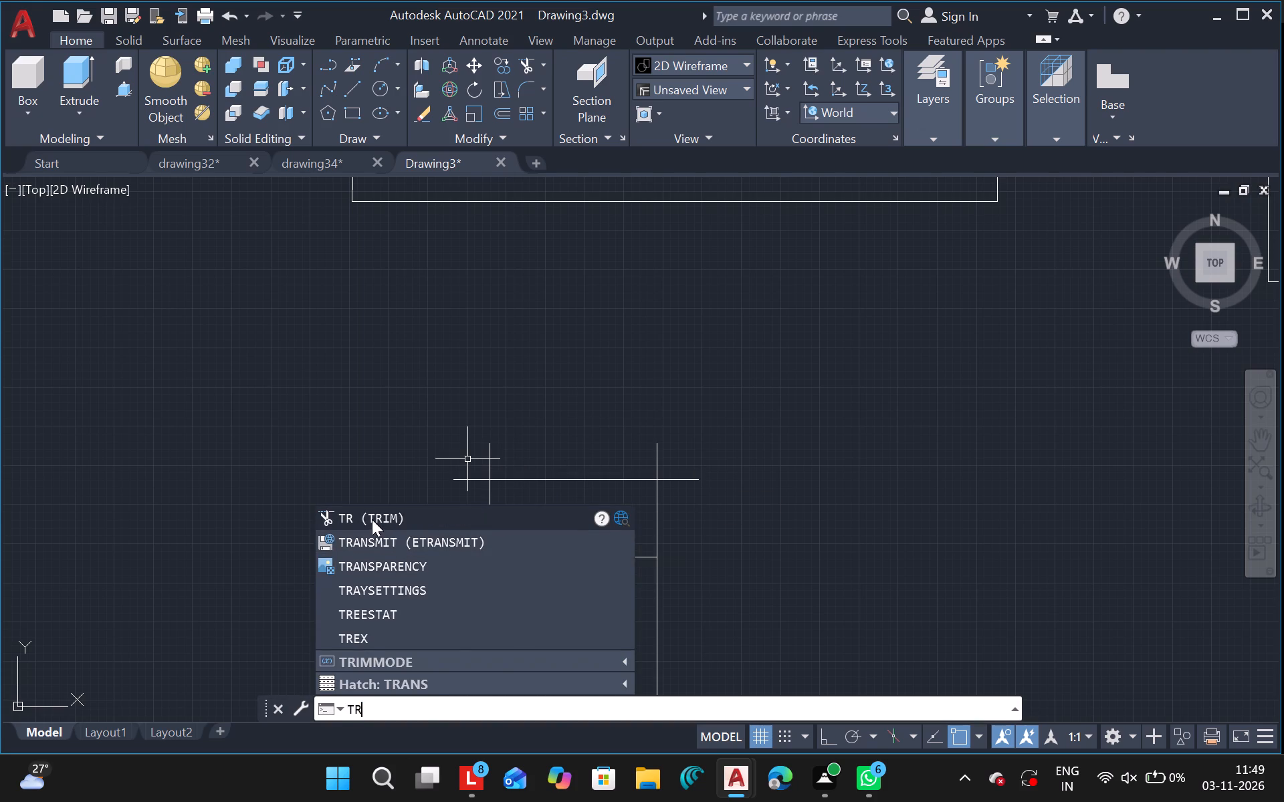
click(372, 519)
drag(459, 456, 472, 483)
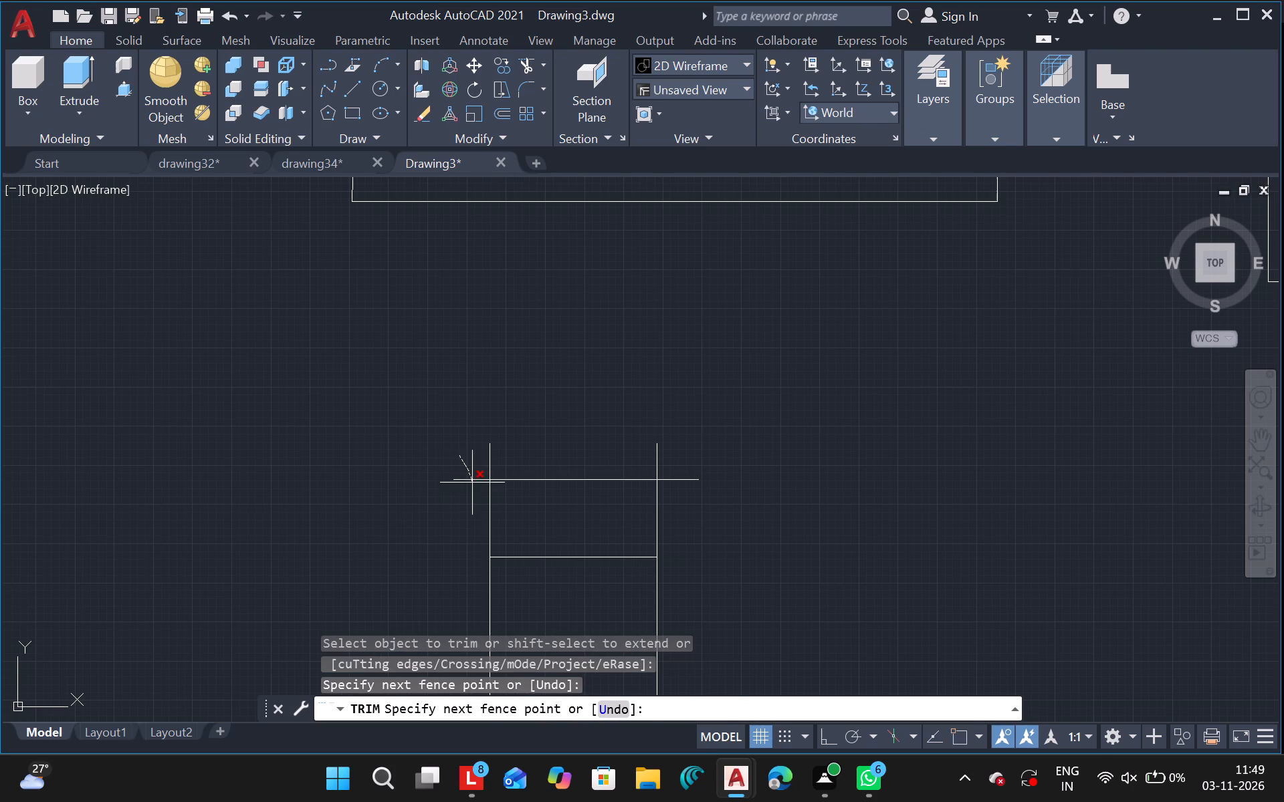
drag(472, 483, 473, 485)
drag(471, 473, 684, 452)
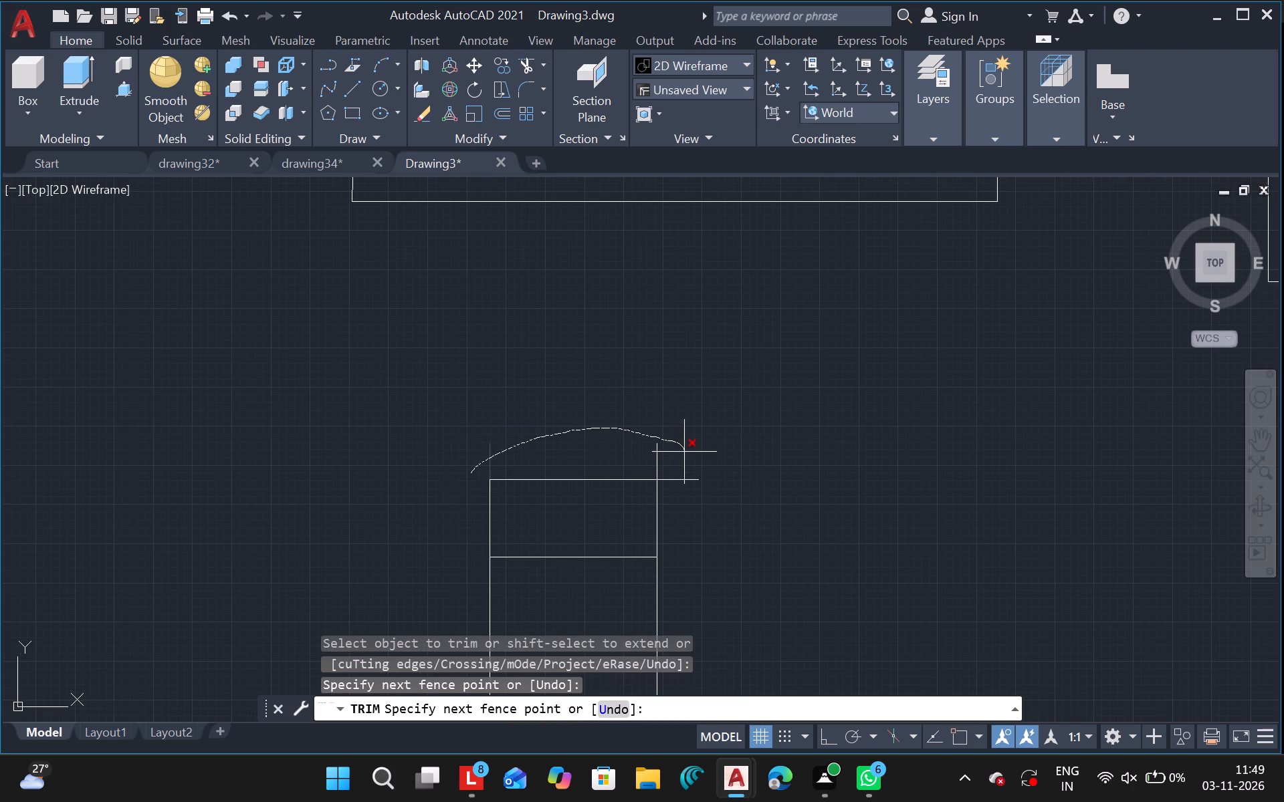
drag(684, 452, 683, 491)
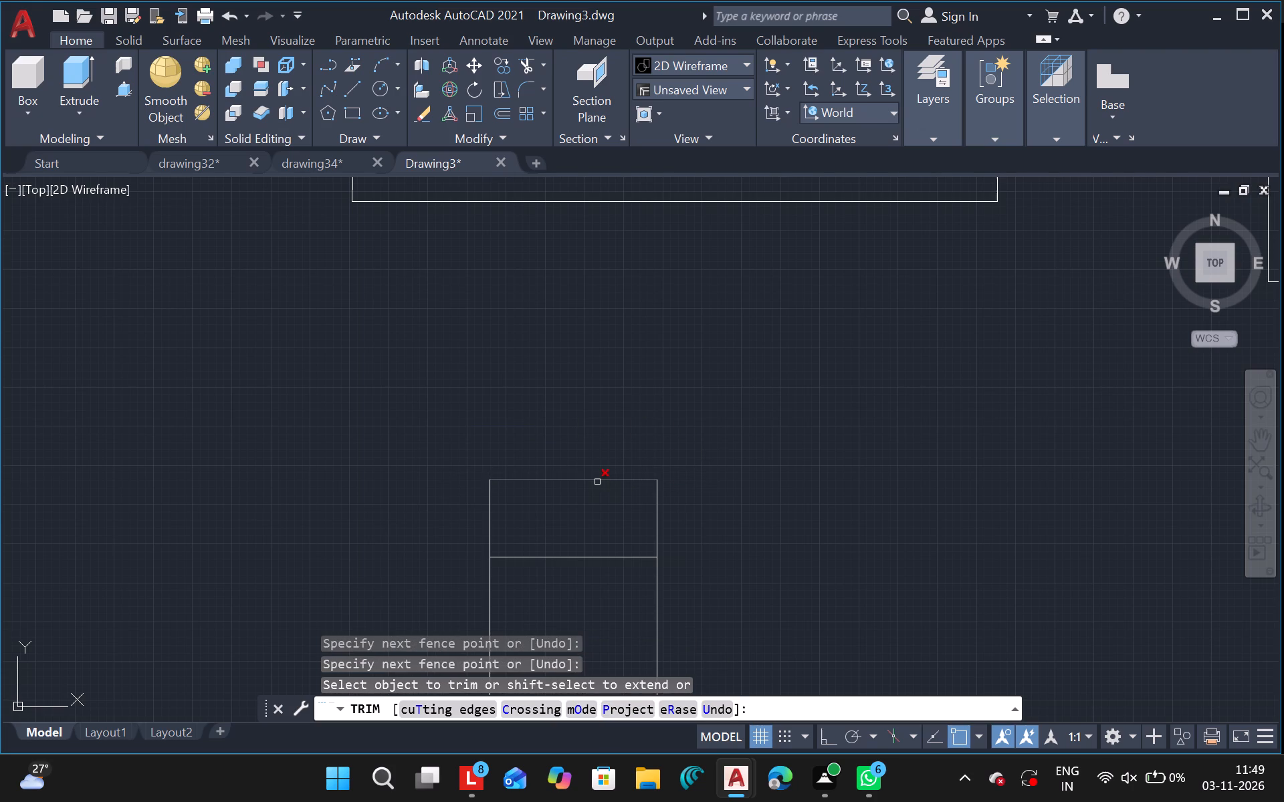
click(597, 482)
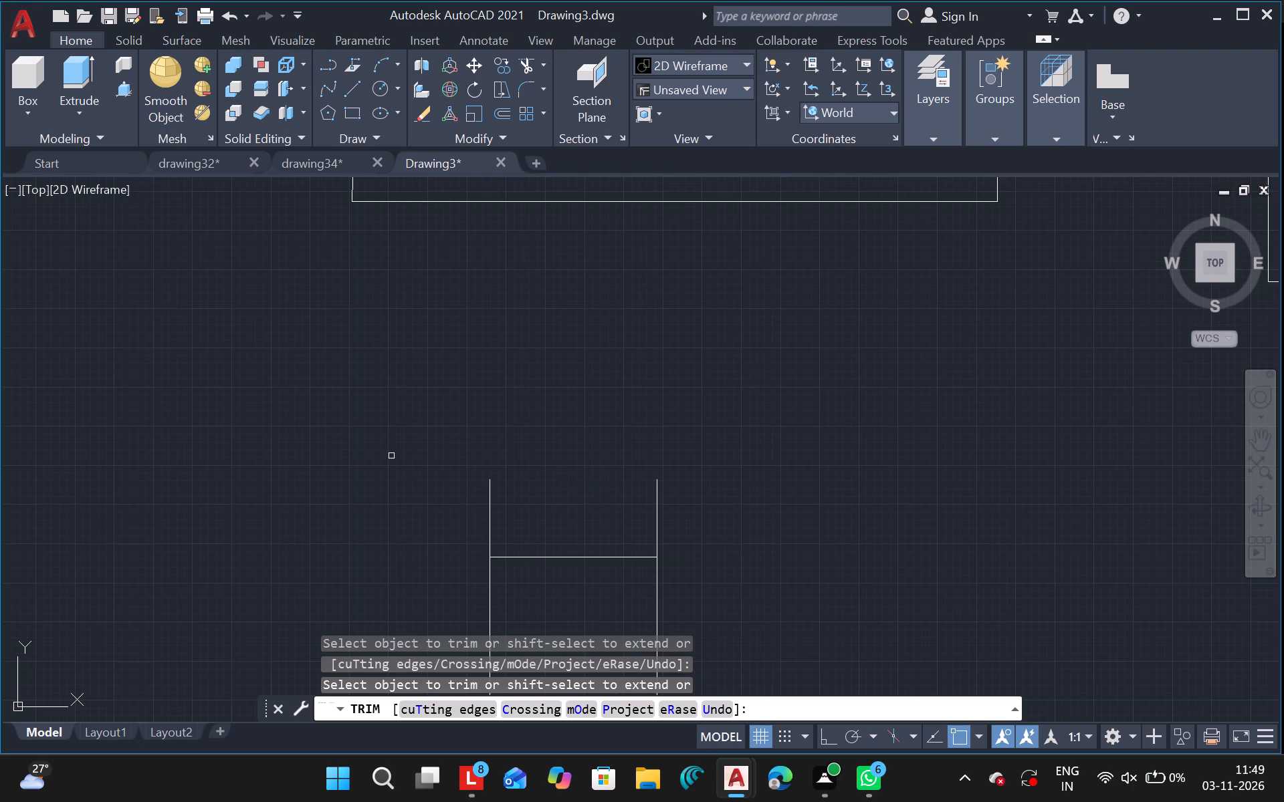
key(Escape)
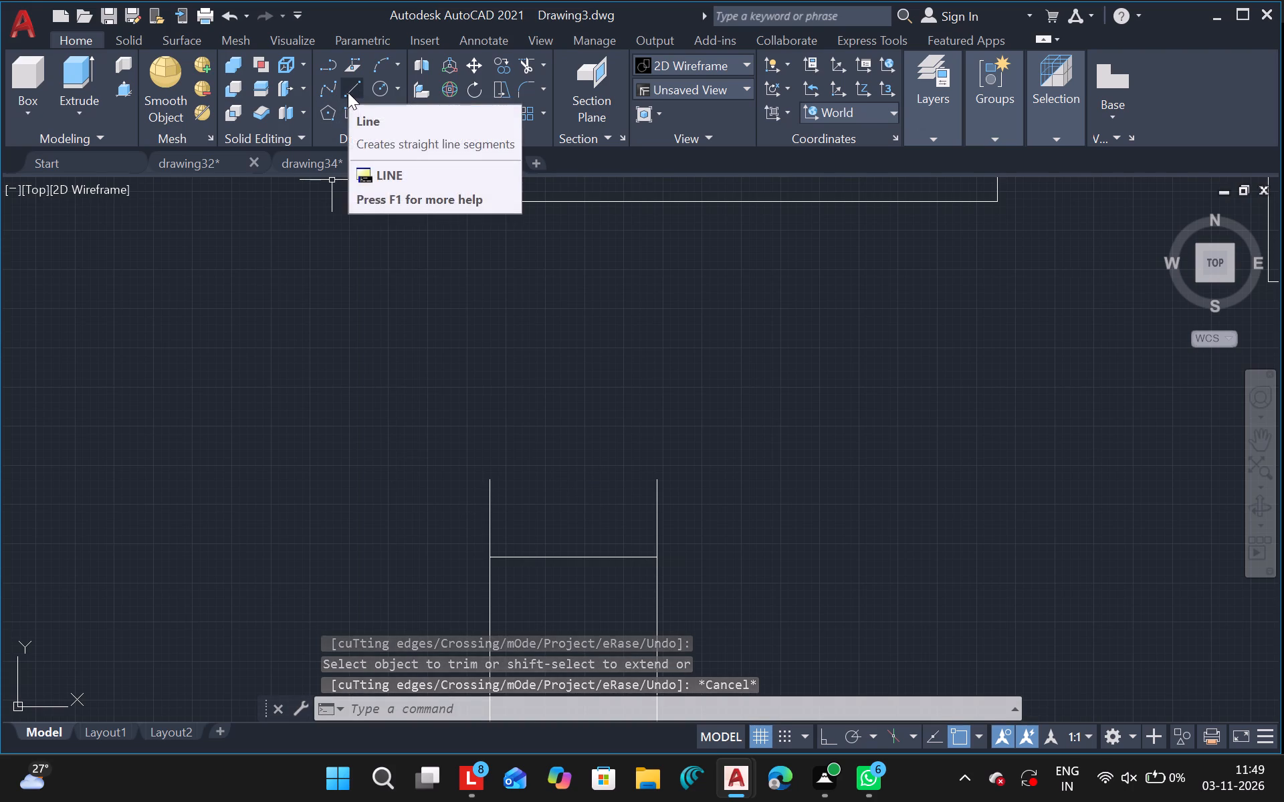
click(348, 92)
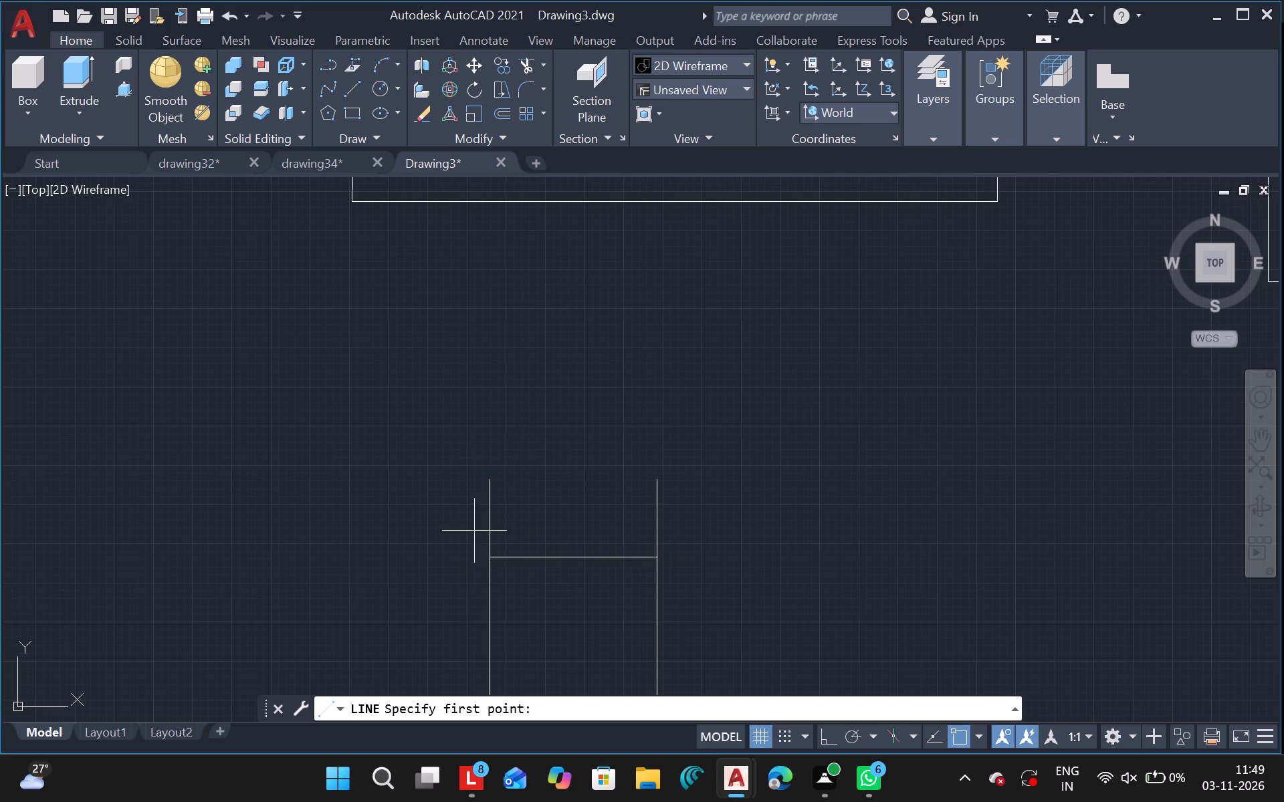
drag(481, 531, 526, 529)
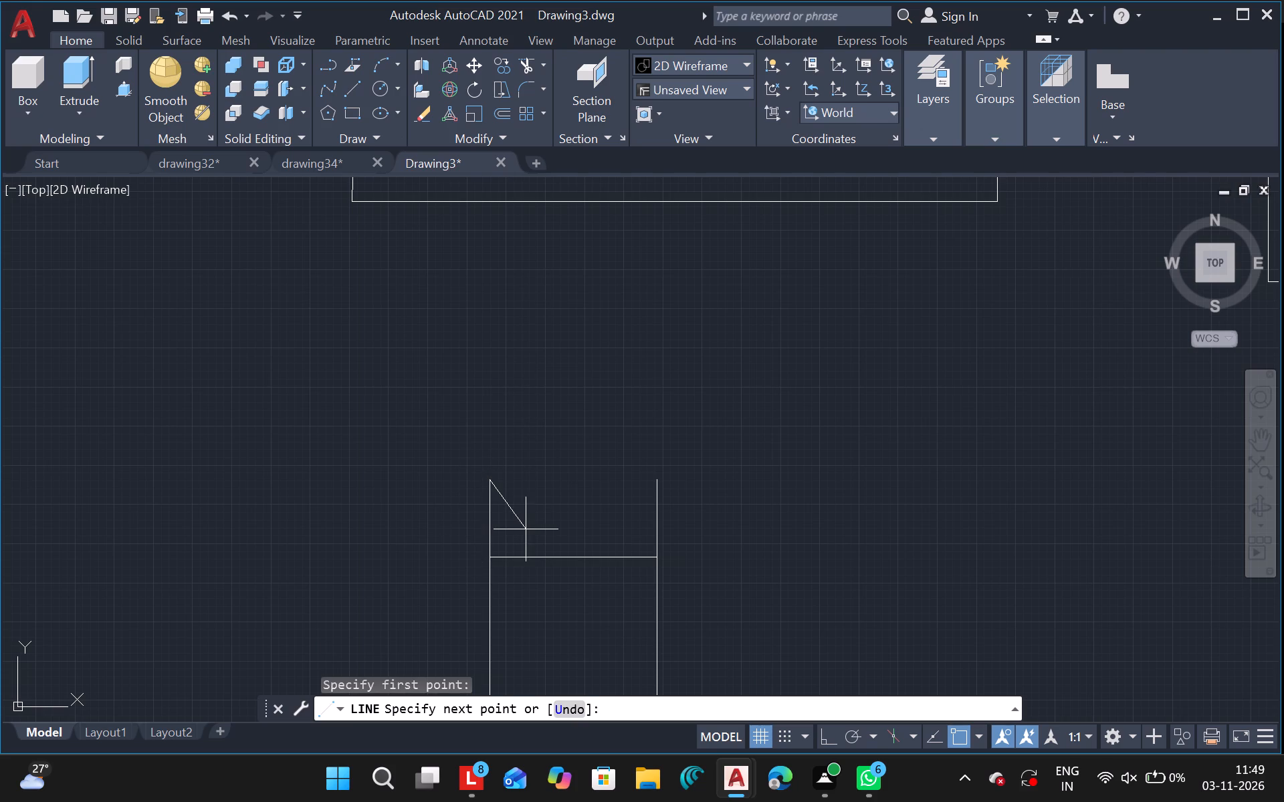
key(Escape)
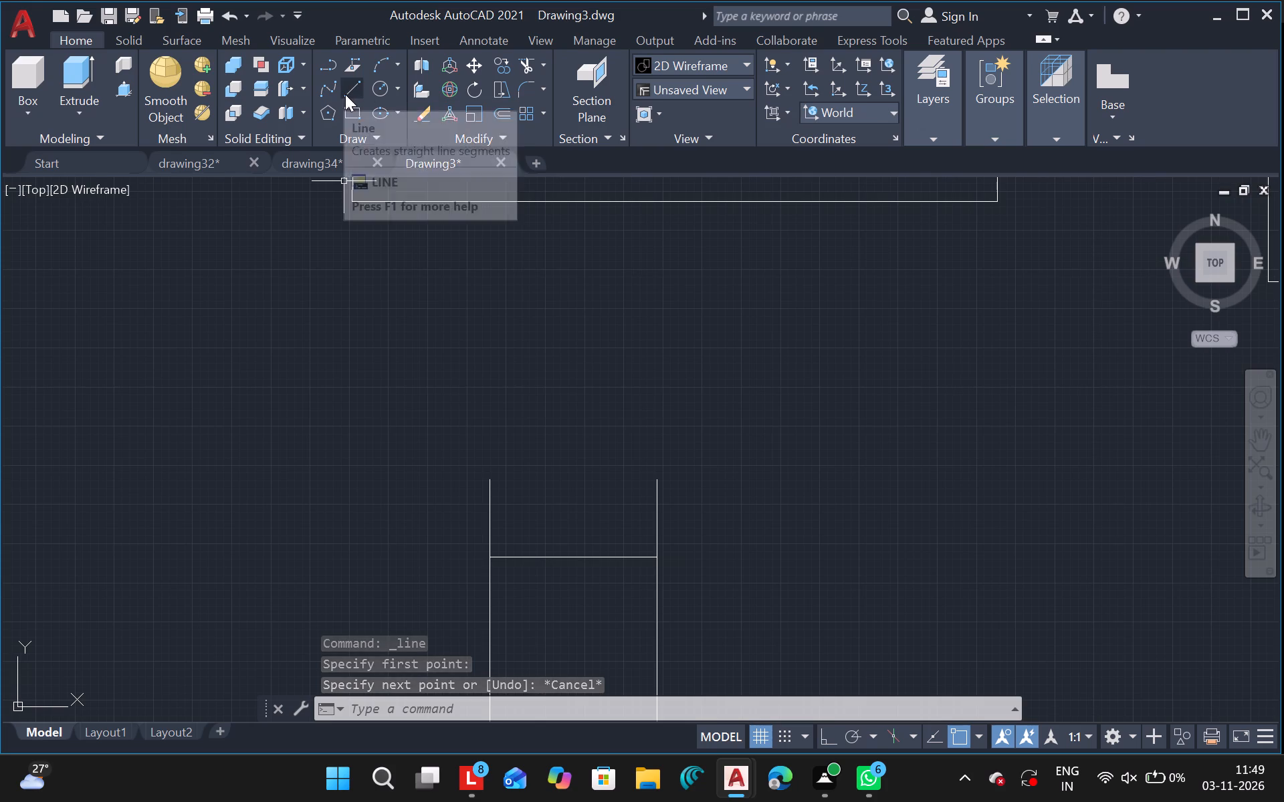
Draw a short horizontal line crossing the rectangle's left side above the divider, continuing vertically up from just inside that side.
click(345, 94)
drag(444, 528, 524, 526)
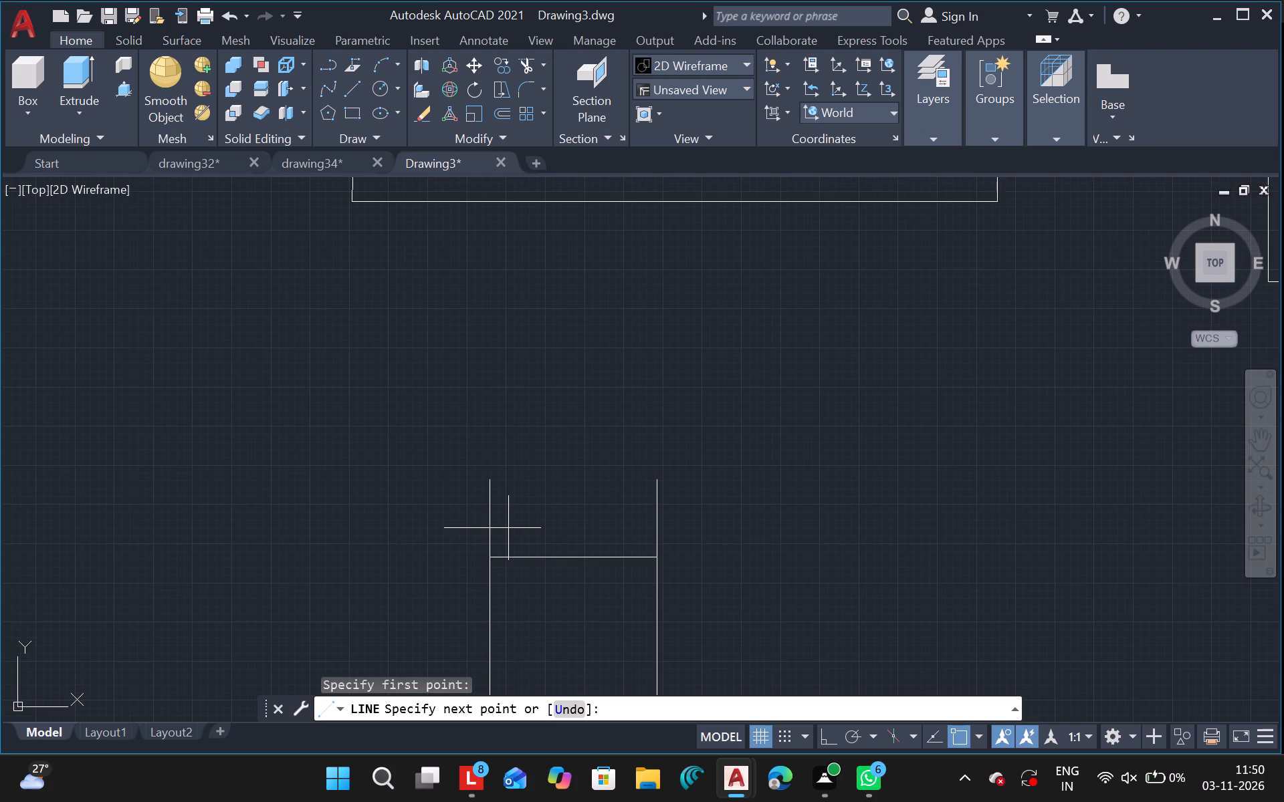
click(506, 528)
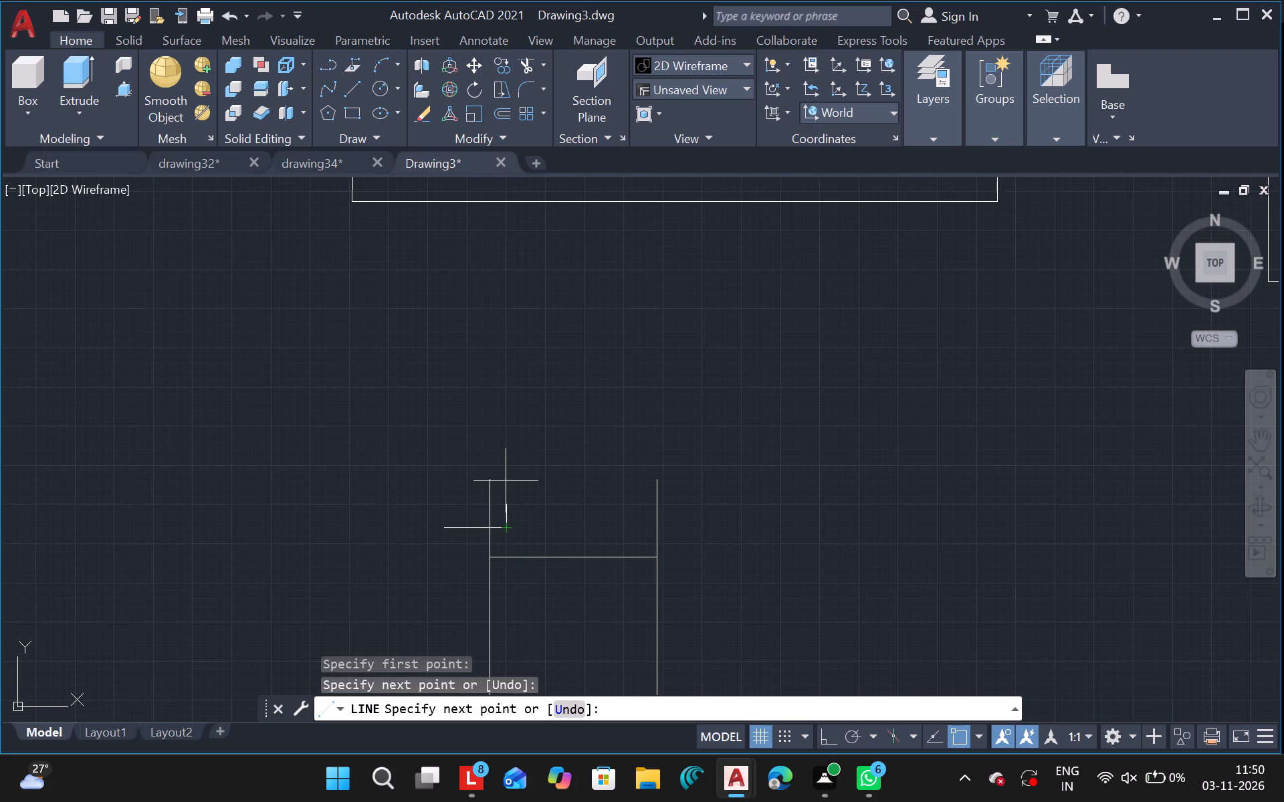
click(506, 481)
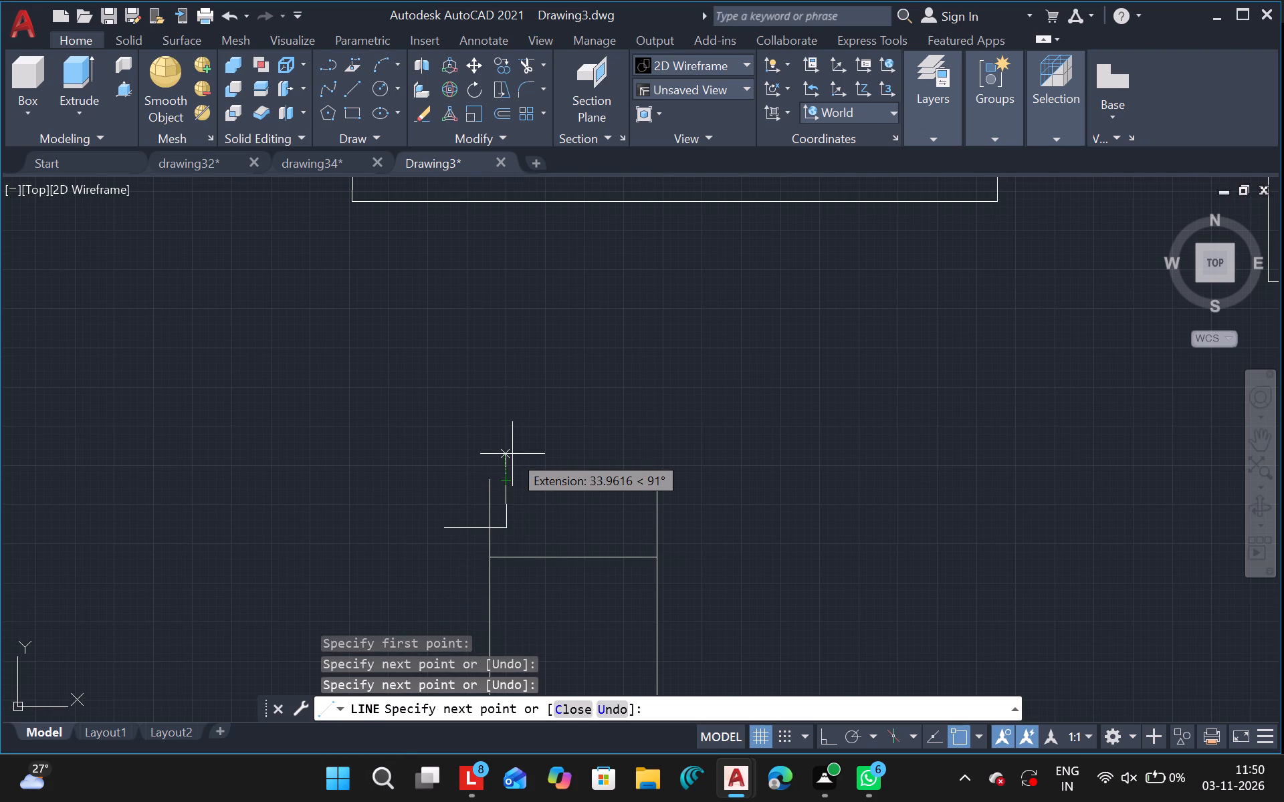
key(ctrl+z)
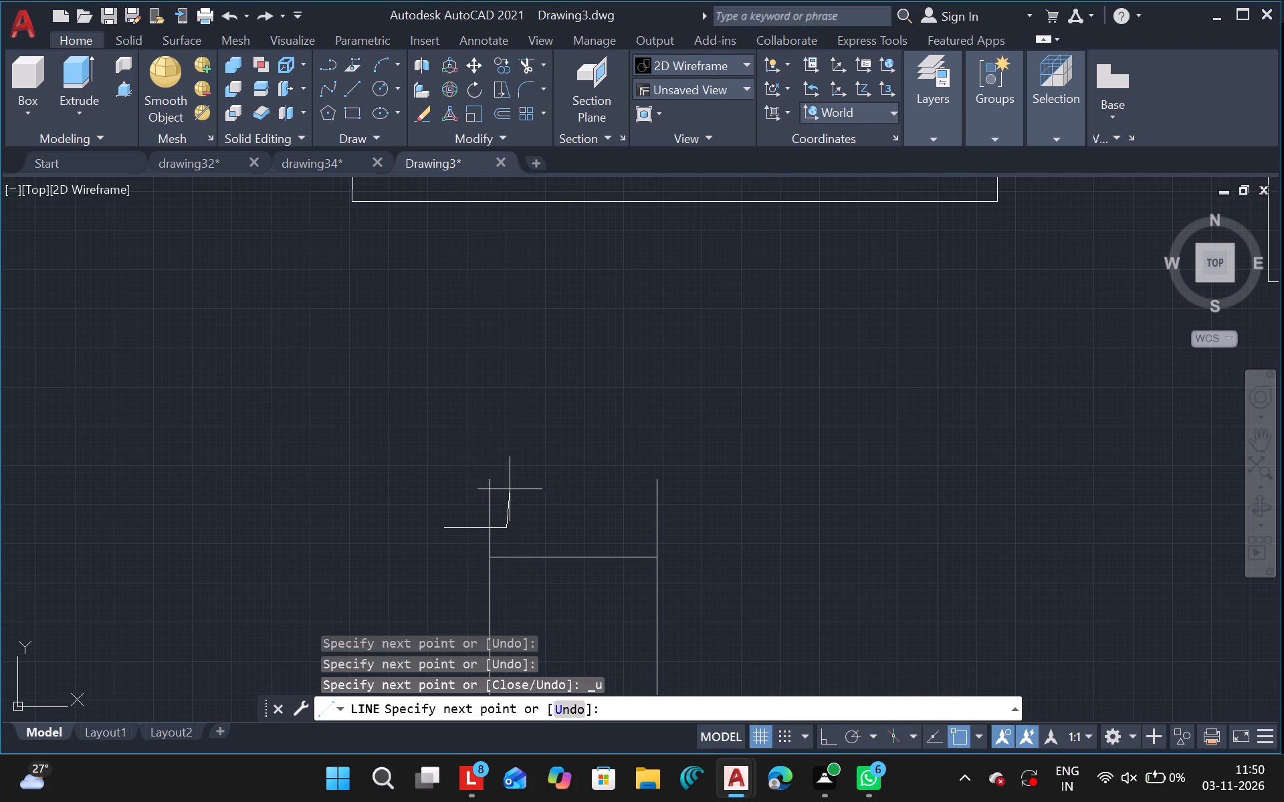
click(506, 395)
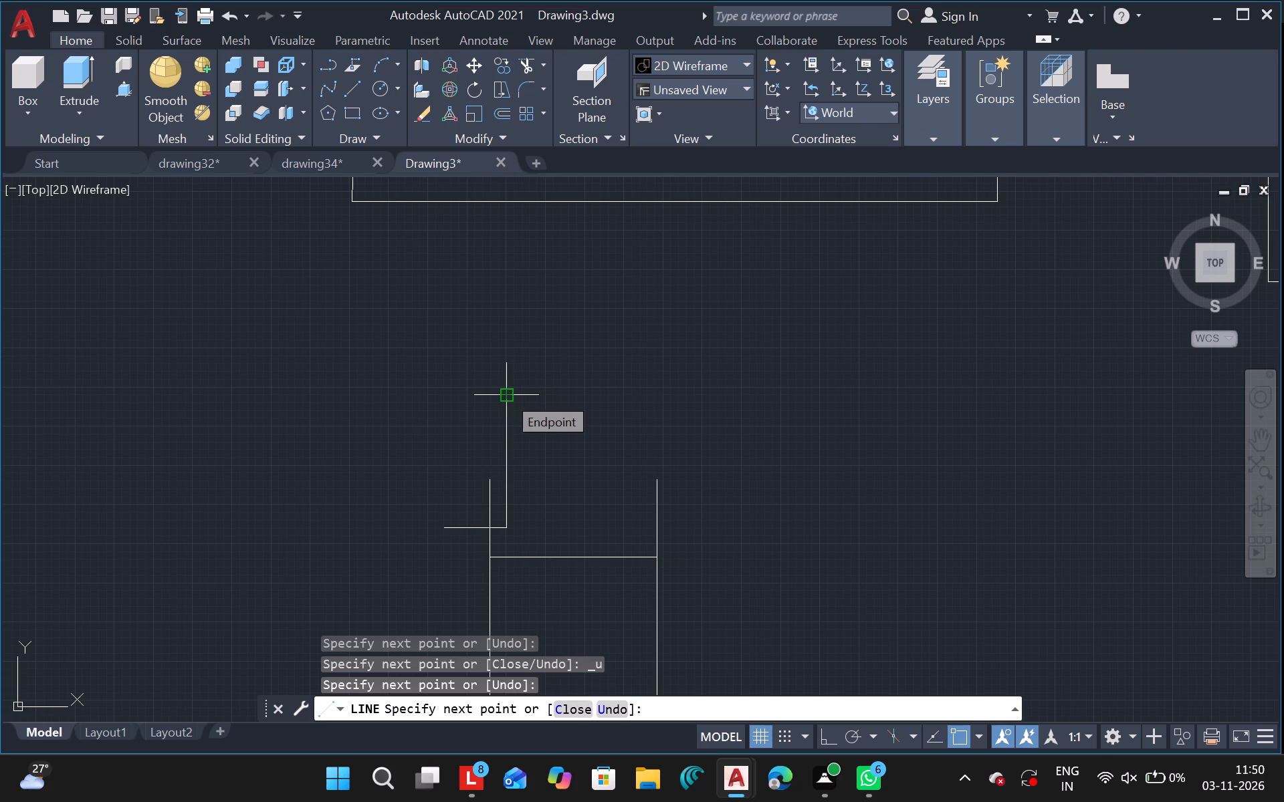
key(Escape)
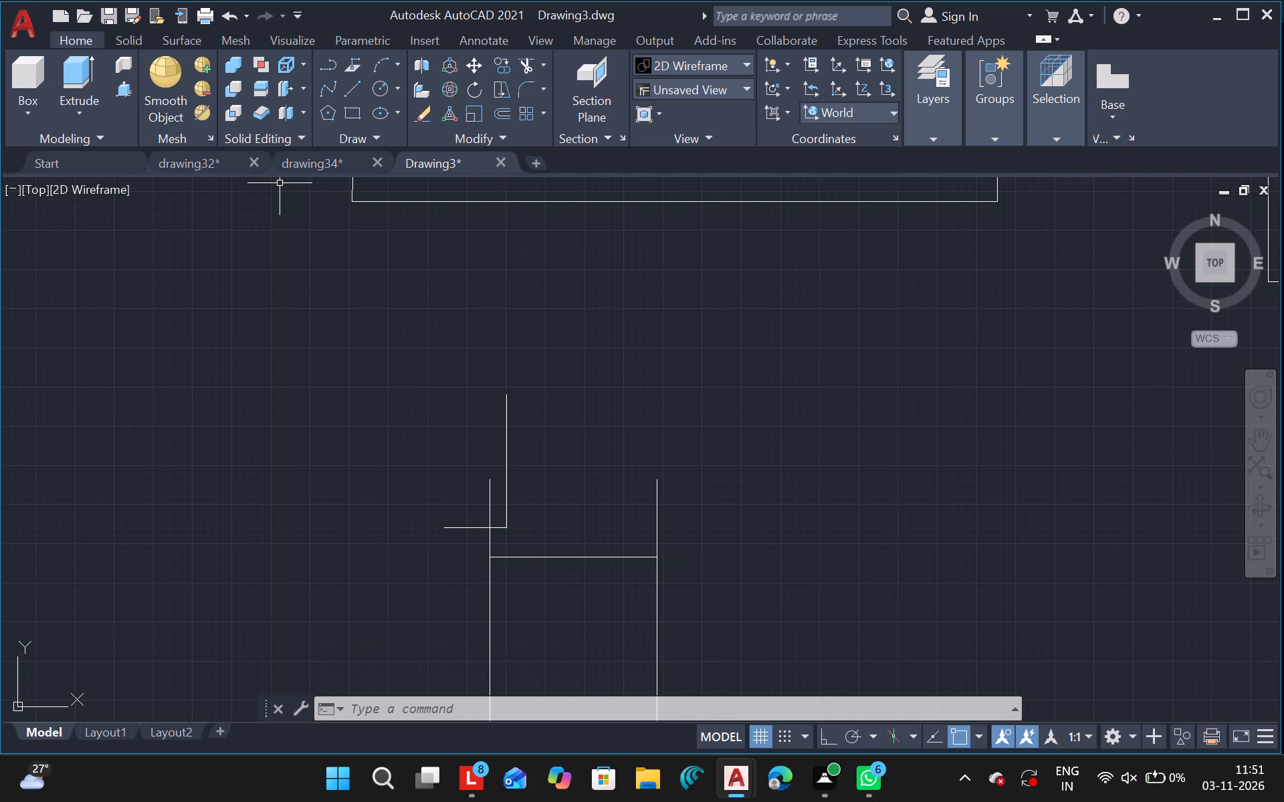
Trim the rectangle's left side above the short horizontal line and that line's overhang outside it, leaving a stepped shoulder.
click(352, 90)
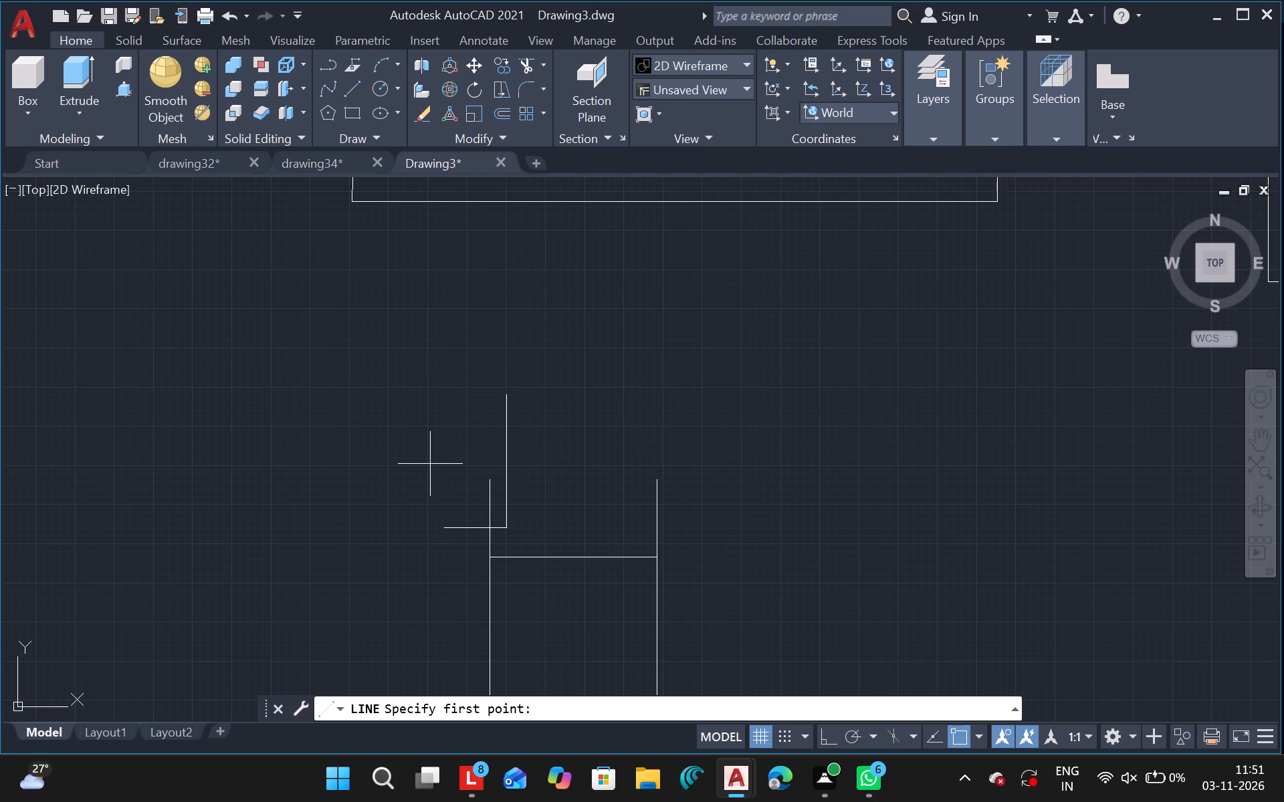
key(Escape)
text(tr)
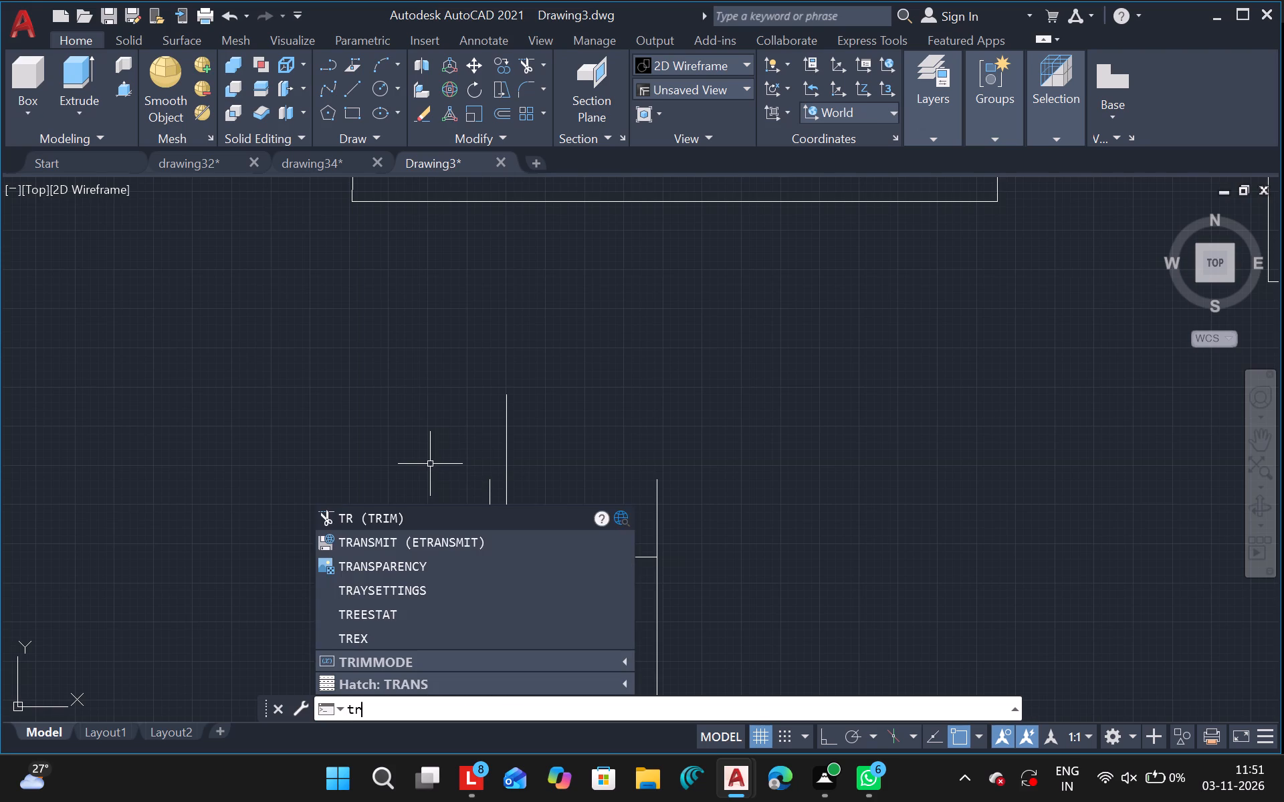
click(361, 520)
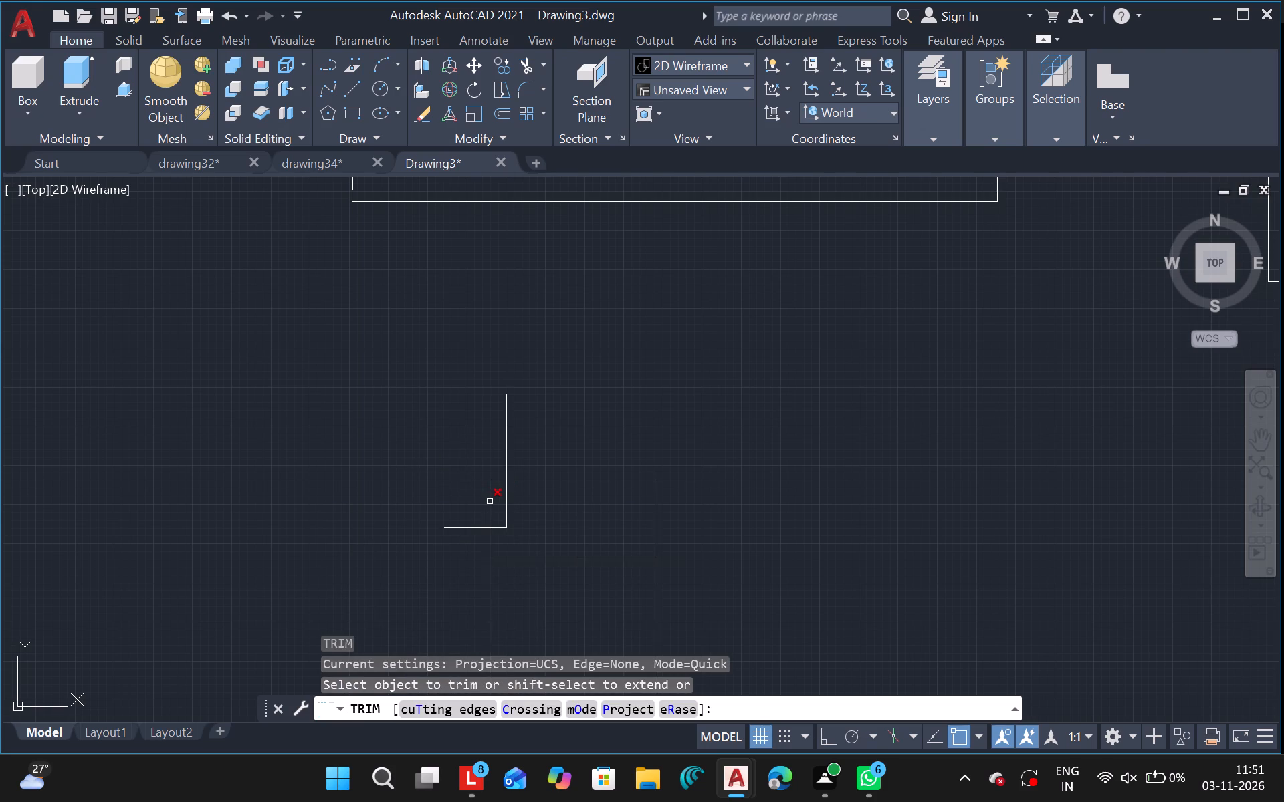
drag(490, 501, 473, 525)
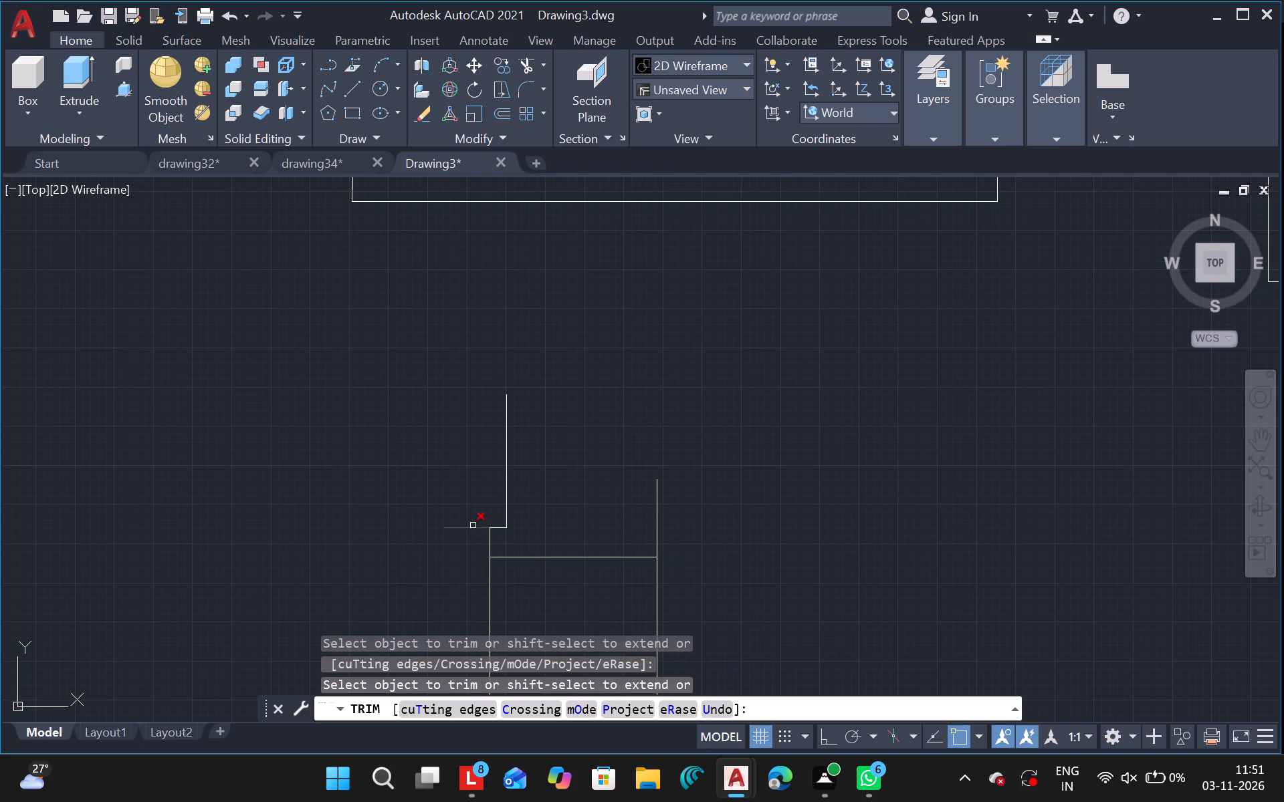
click(473, 525)
key(Escape)
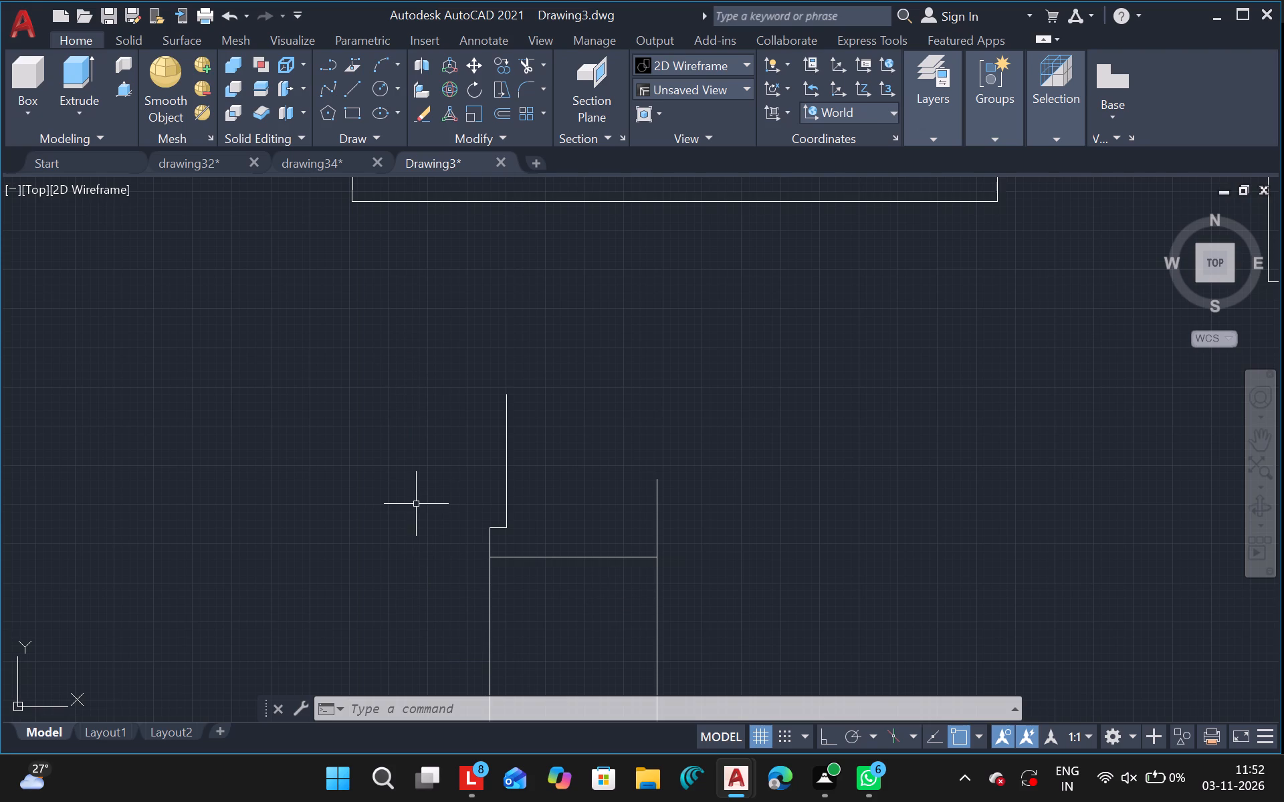
Draw a horizontal line from the rectangle's right side inward to about mid-width, level with the left shoulder.
click(353, 94)
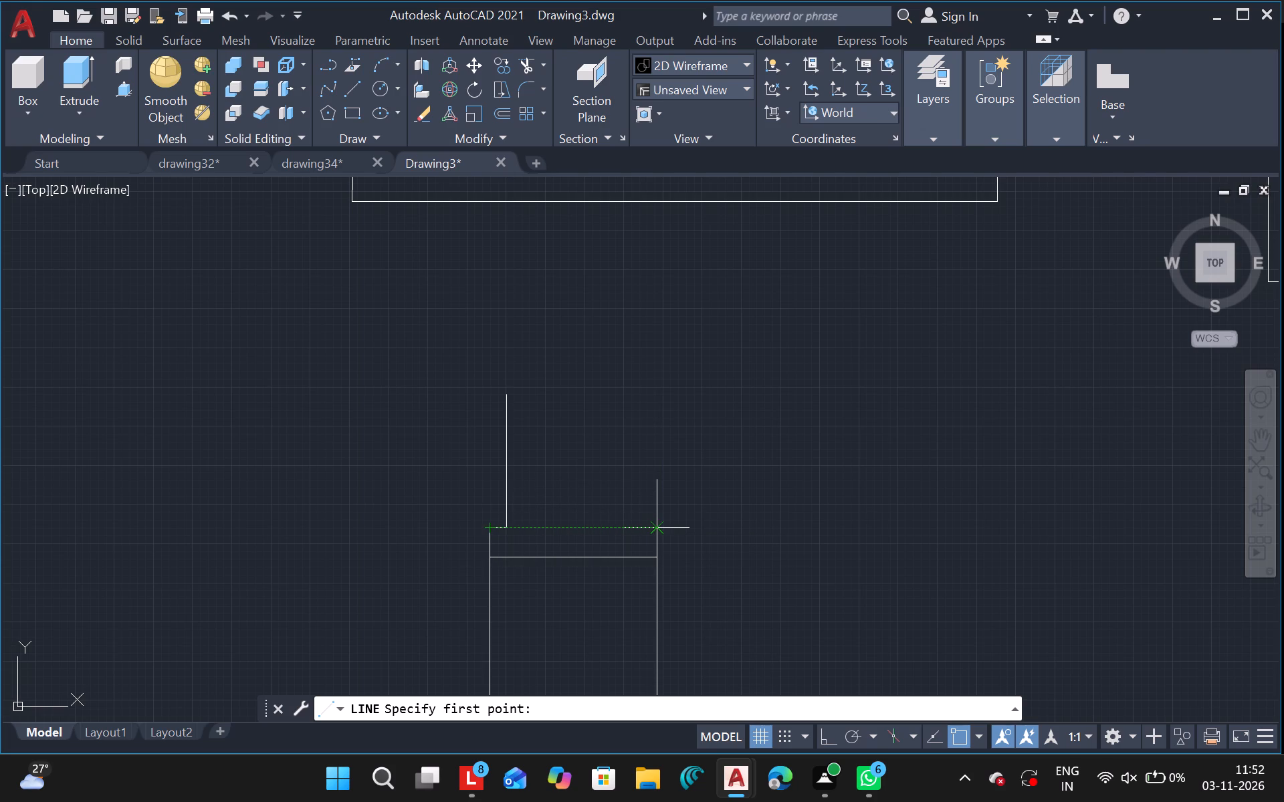
click(660, 523)
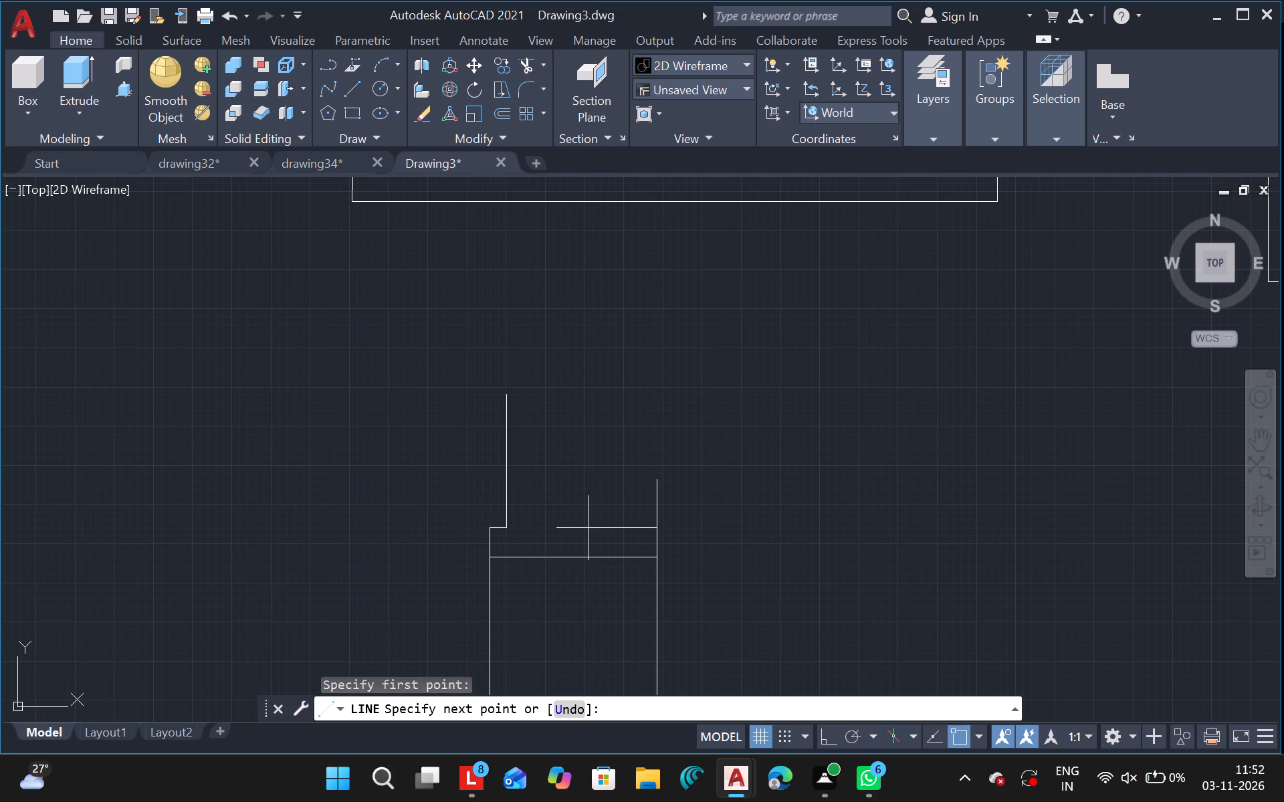
click(588, 528)
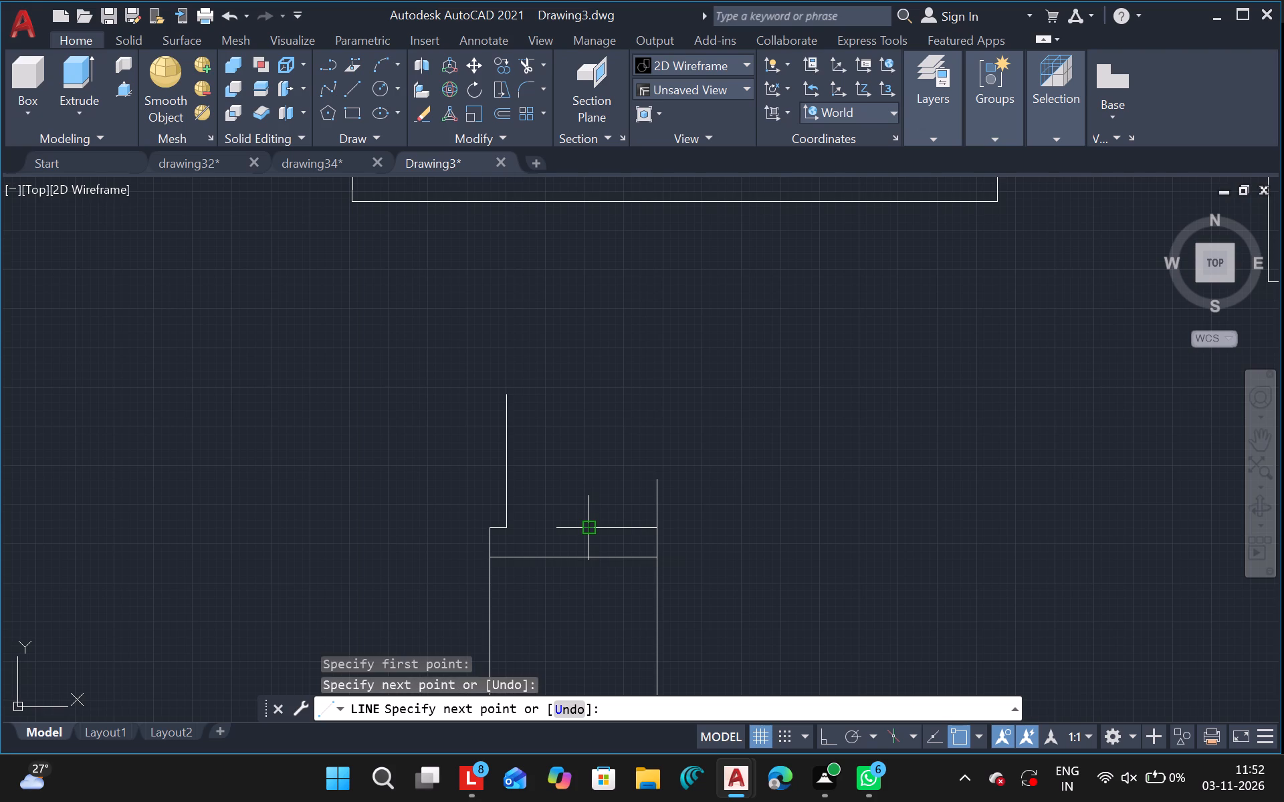
key(Escape)
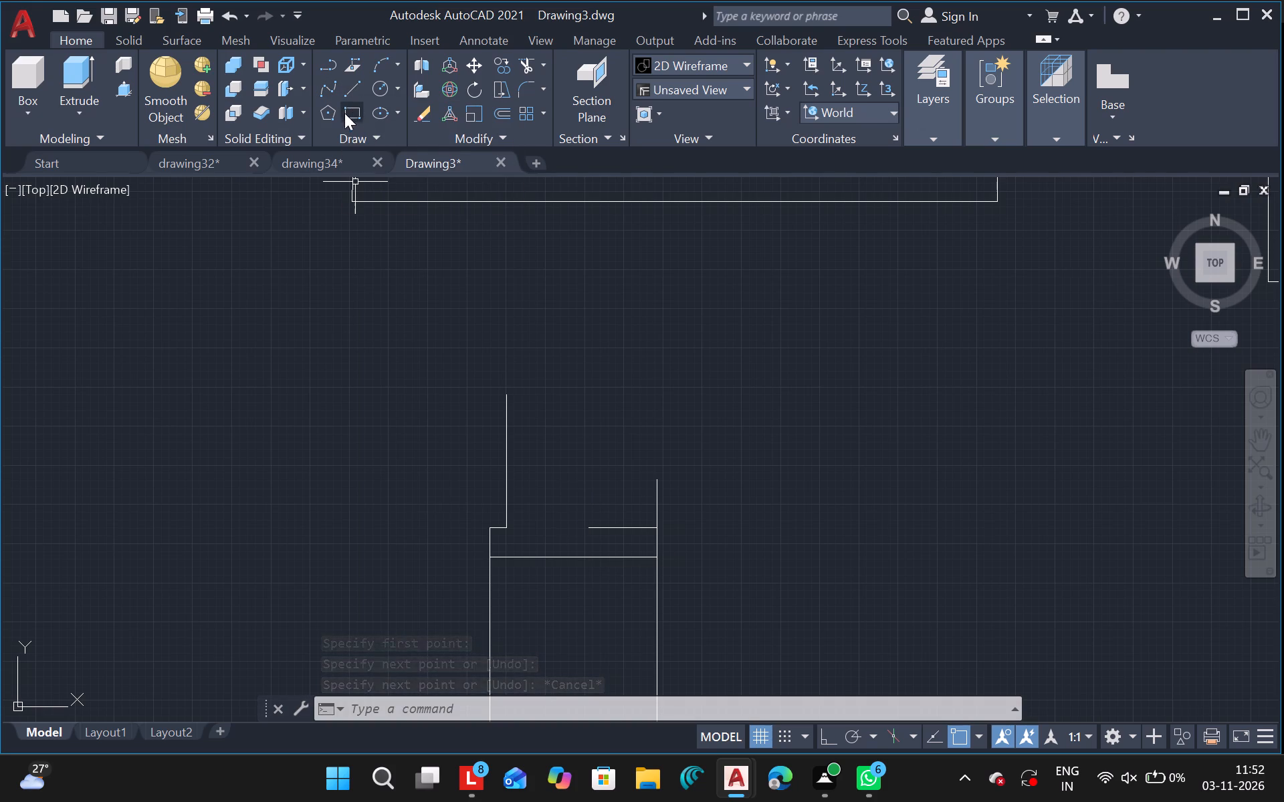
Draw a vertical line upward from the right shoulder line, just inside the rectangle's right side and rising slightly above the left upright.
drag(352, 96, 443, 384)
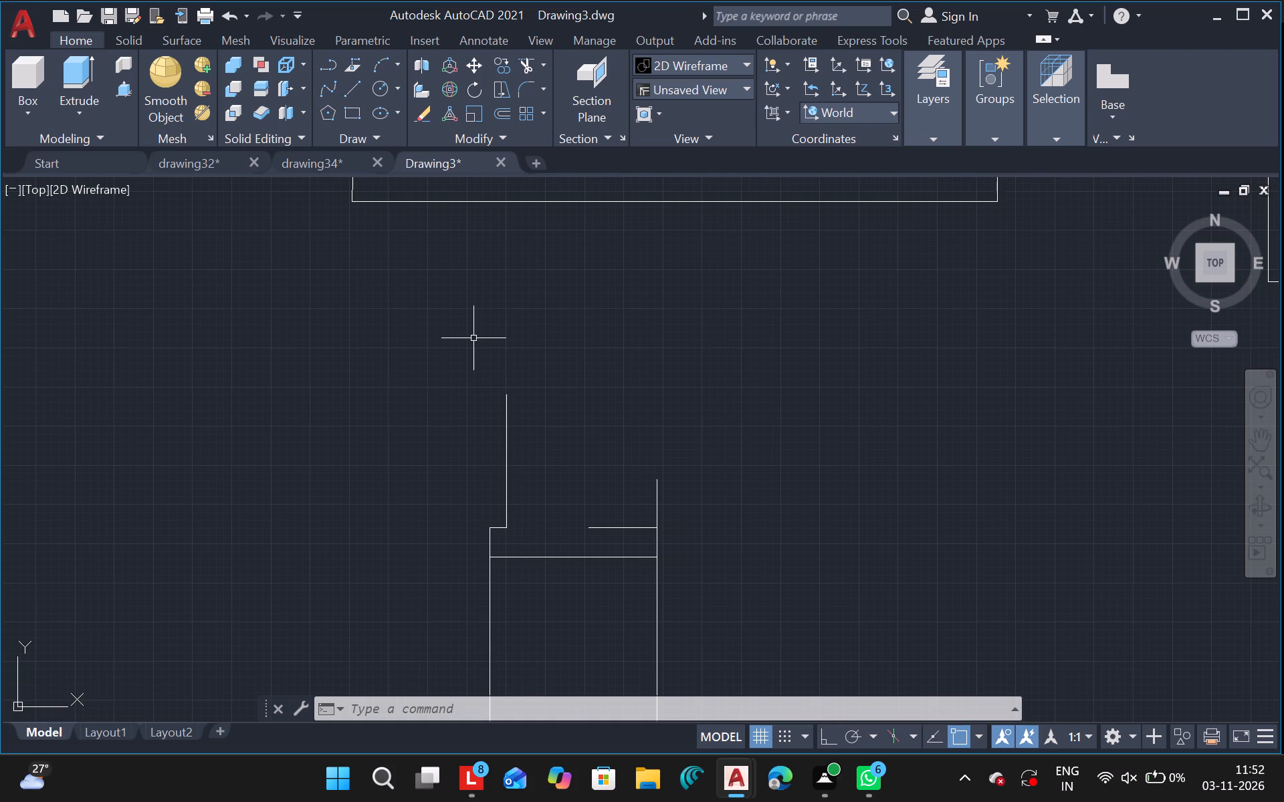
click(346, 95)
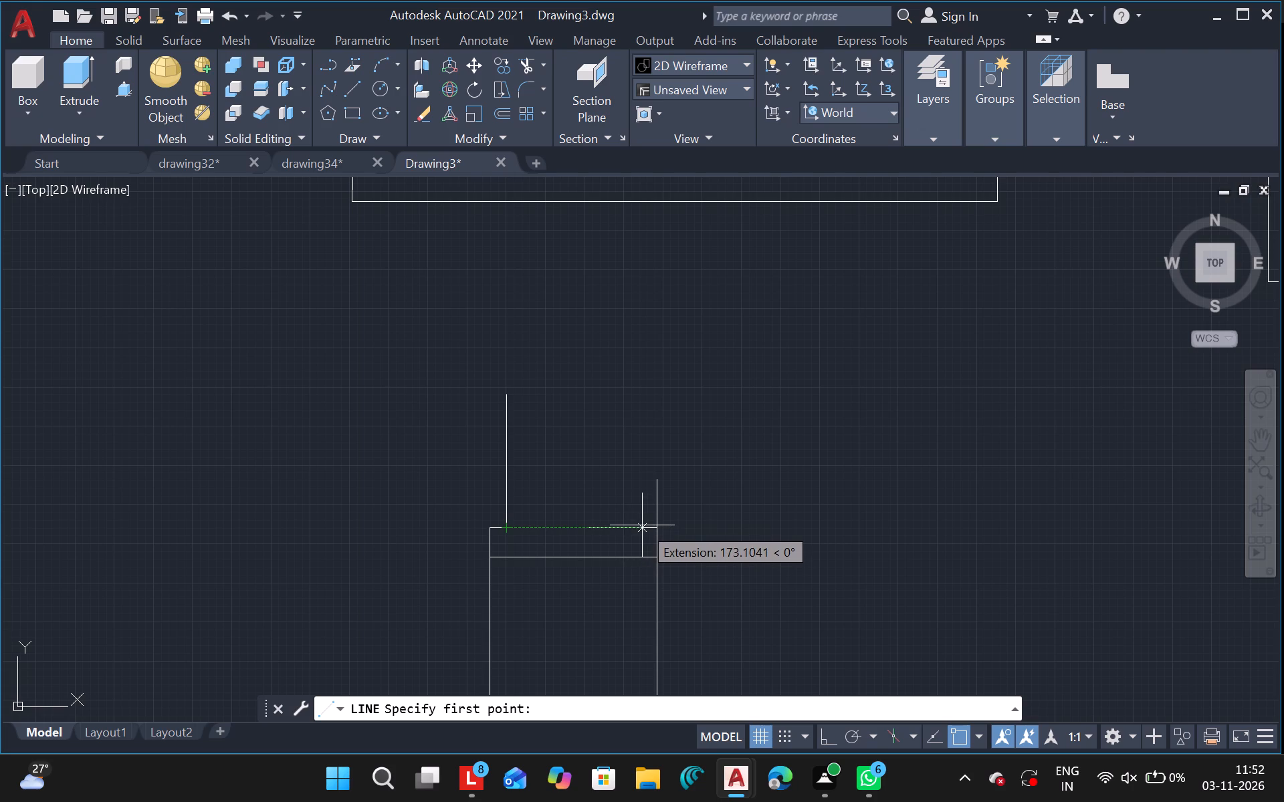
drag(641, 527, 615, 453)
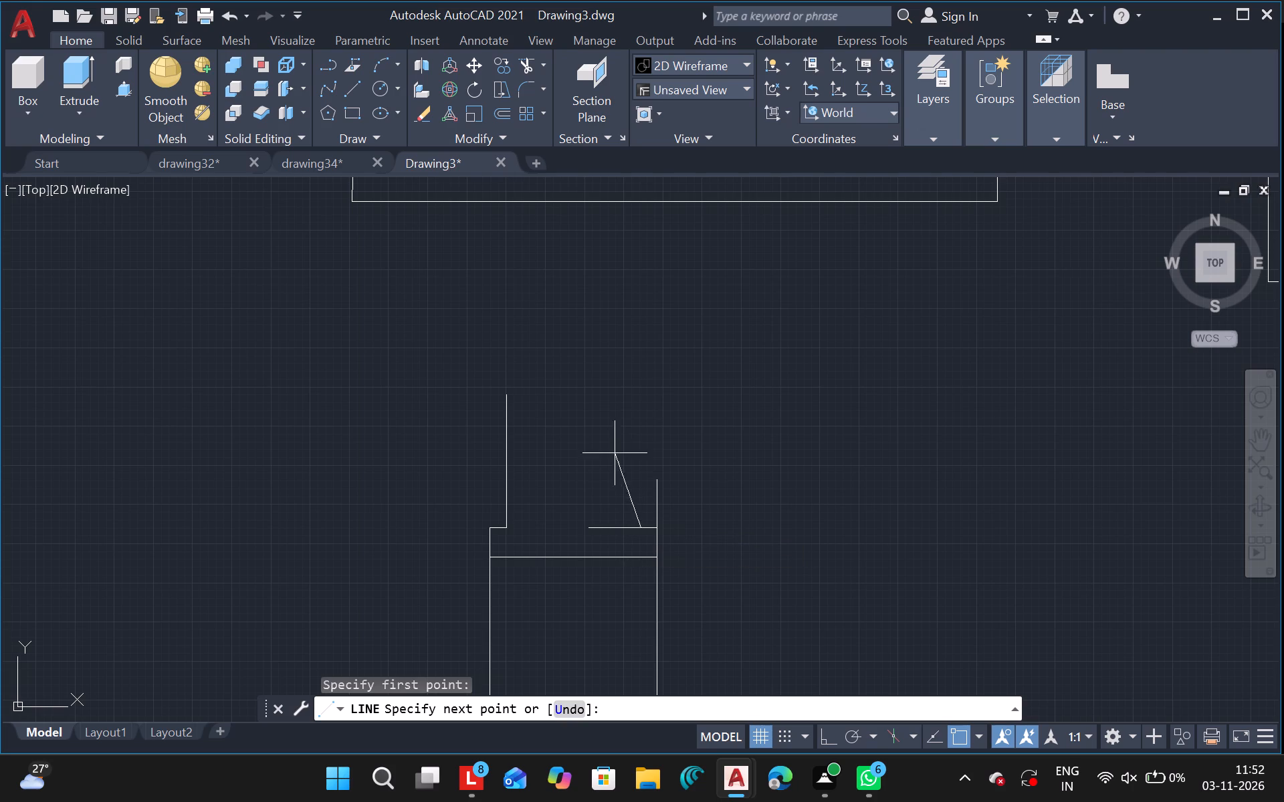
drag(615, 453, 621, 387)
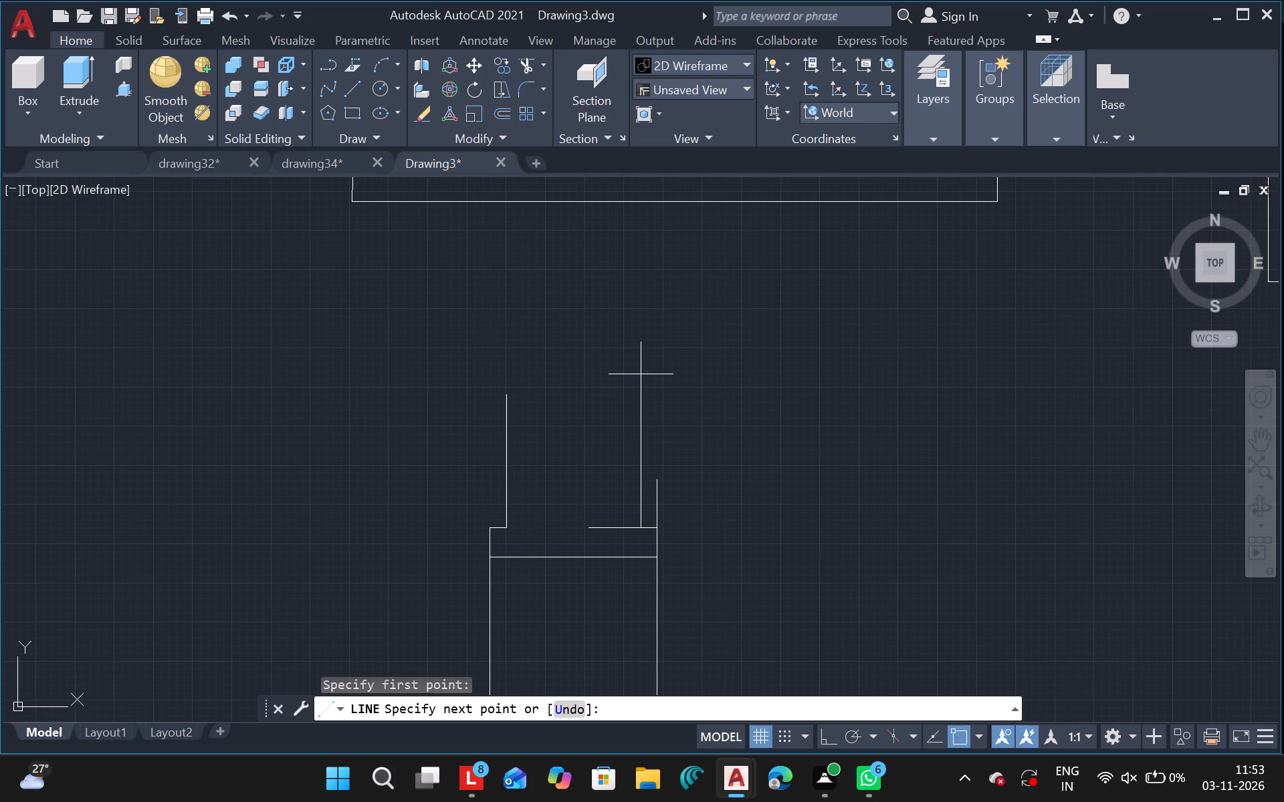
click(641, 374)
key(Escape)
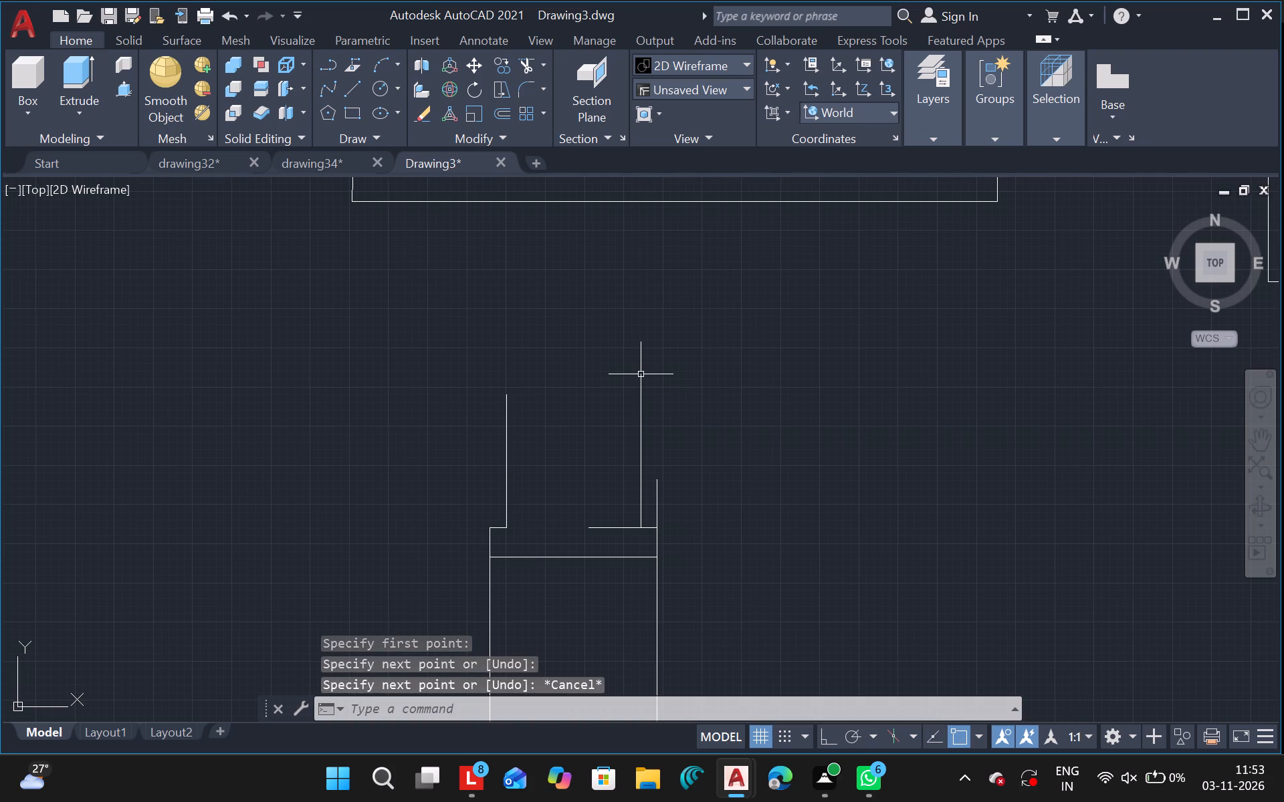
Trim the right shoulder line's inner overhang and the rectangle's right side above it, keeping the new upright.
text(tr)
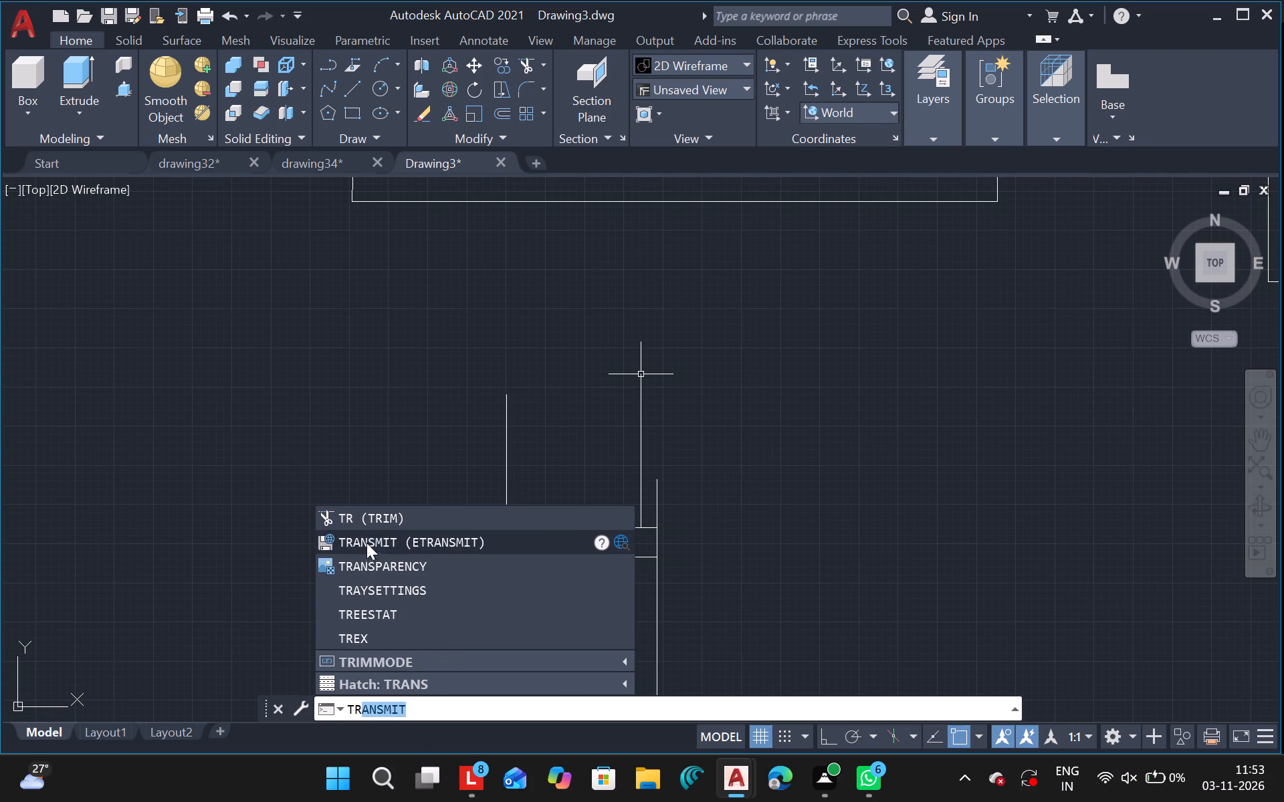
click(371, 522)
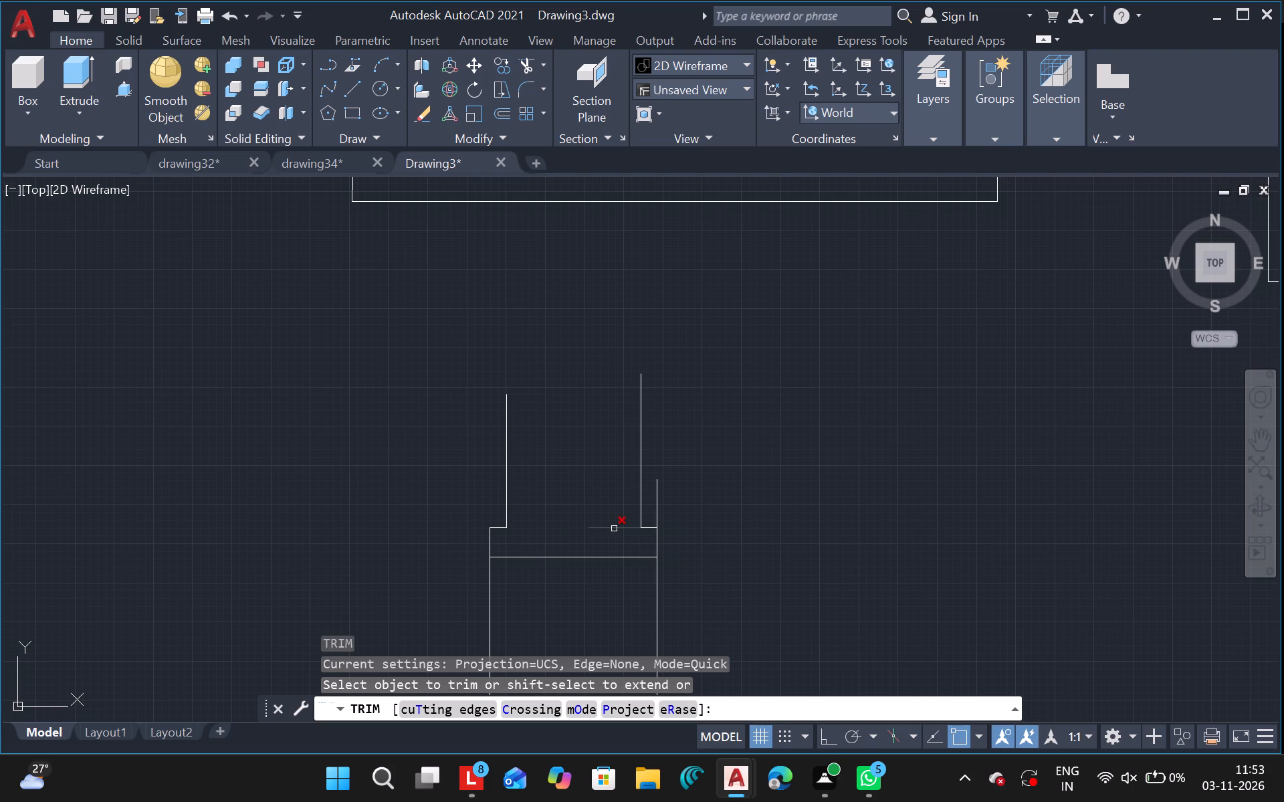
drag(614, 529, 639, 485)
drag(639, 485, 657, 495)
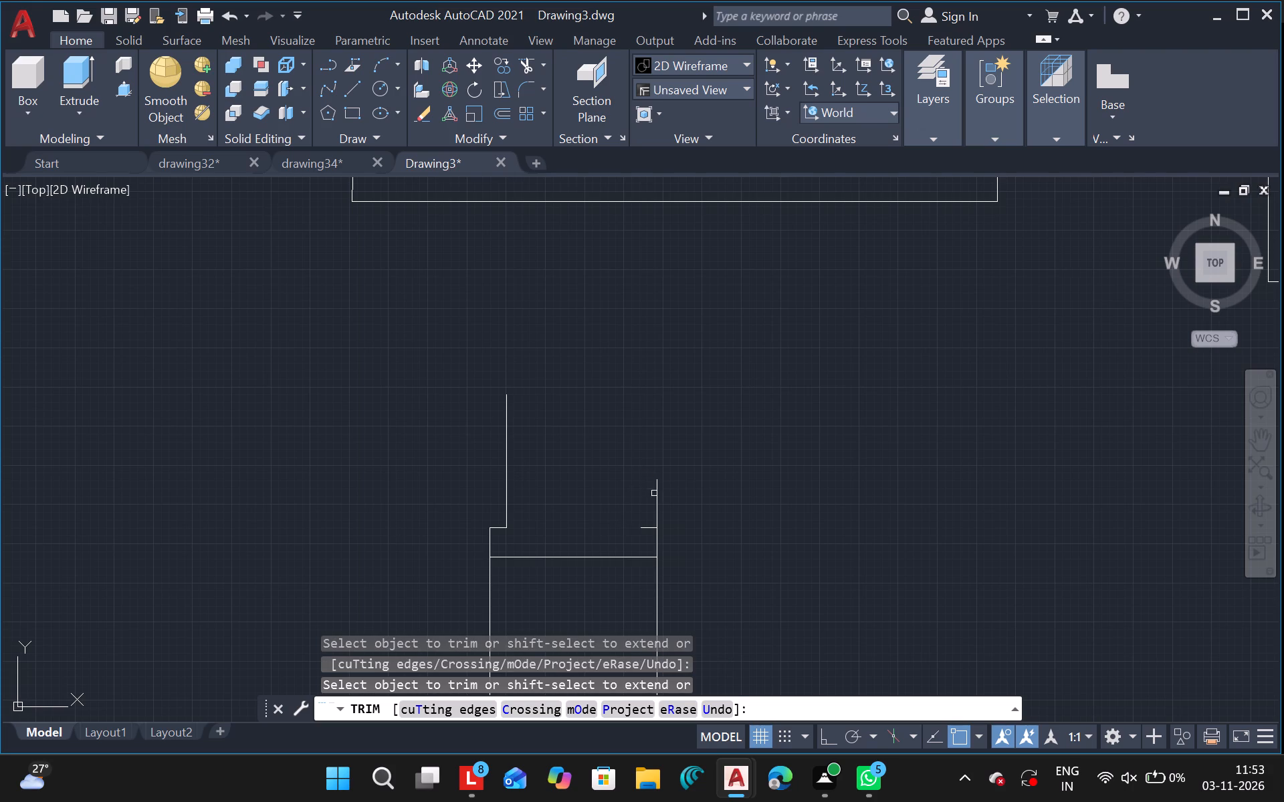
drag(657, 495, 566, 505)
key(ctrl+z)
click(659, 507)
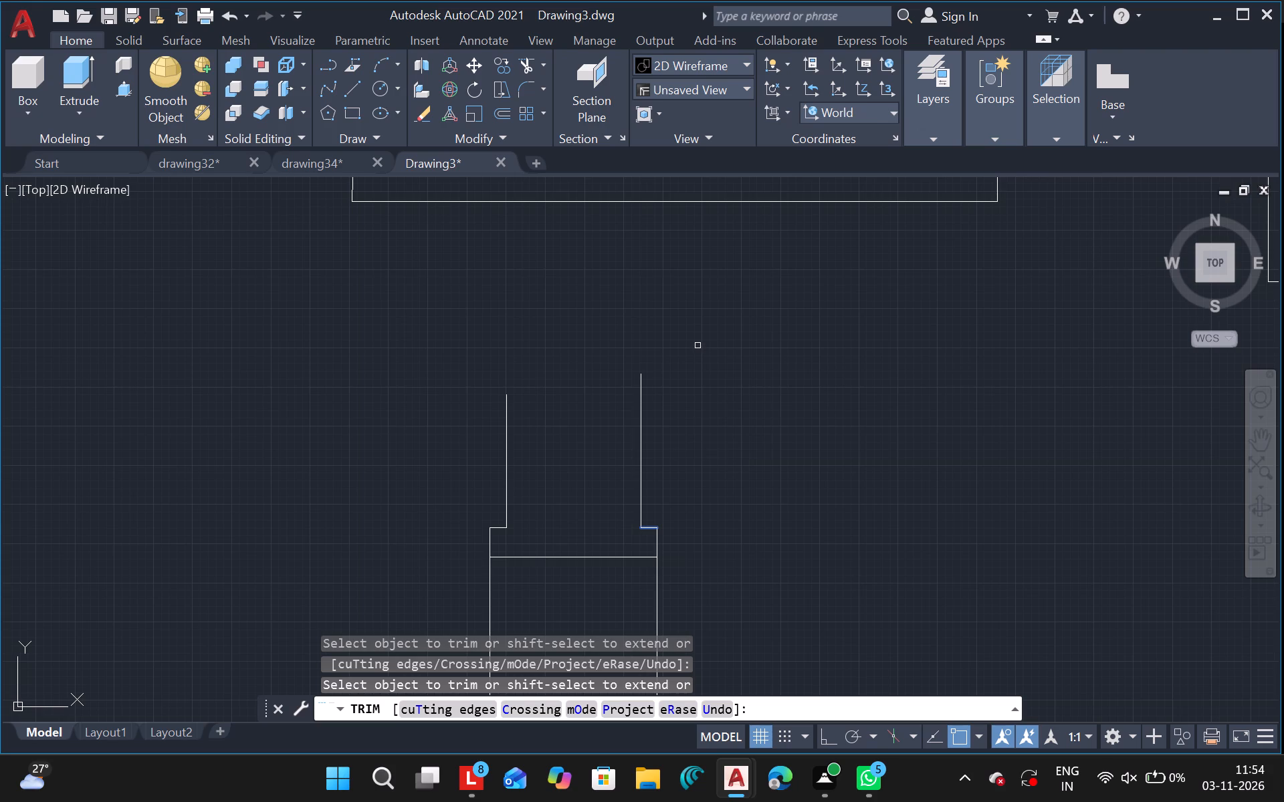
key(Escape)
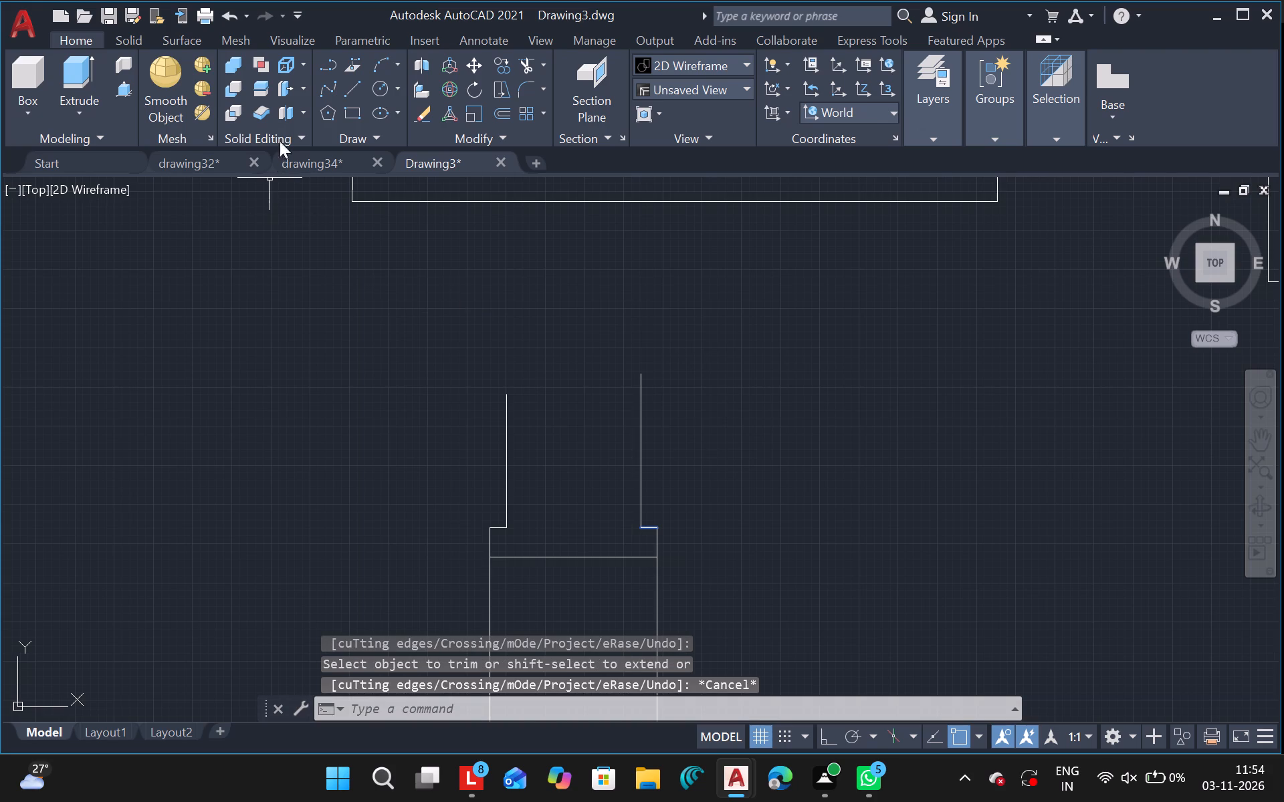
Draw a horizontal line across both inner uprights above the shoulders, overhanging them on each side.
click(354, 98)
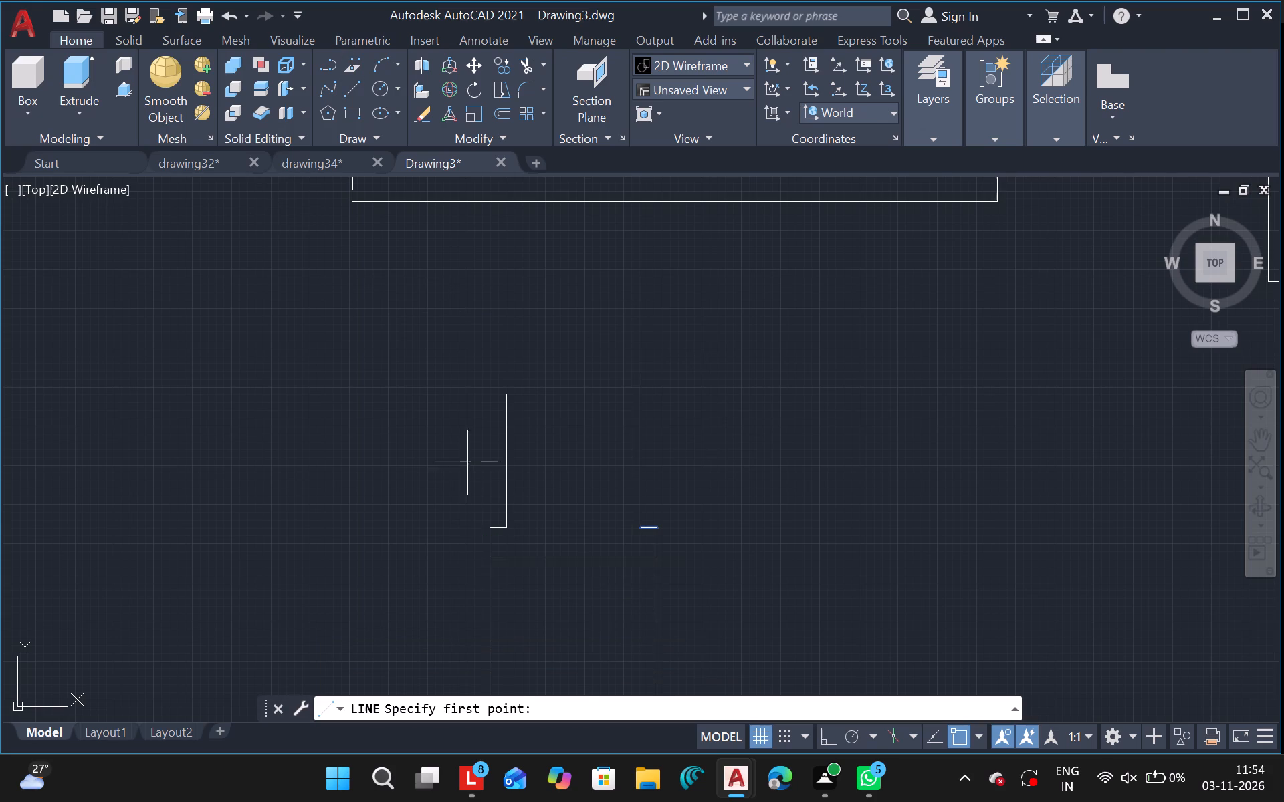
drag(470, 462, 687, 489)
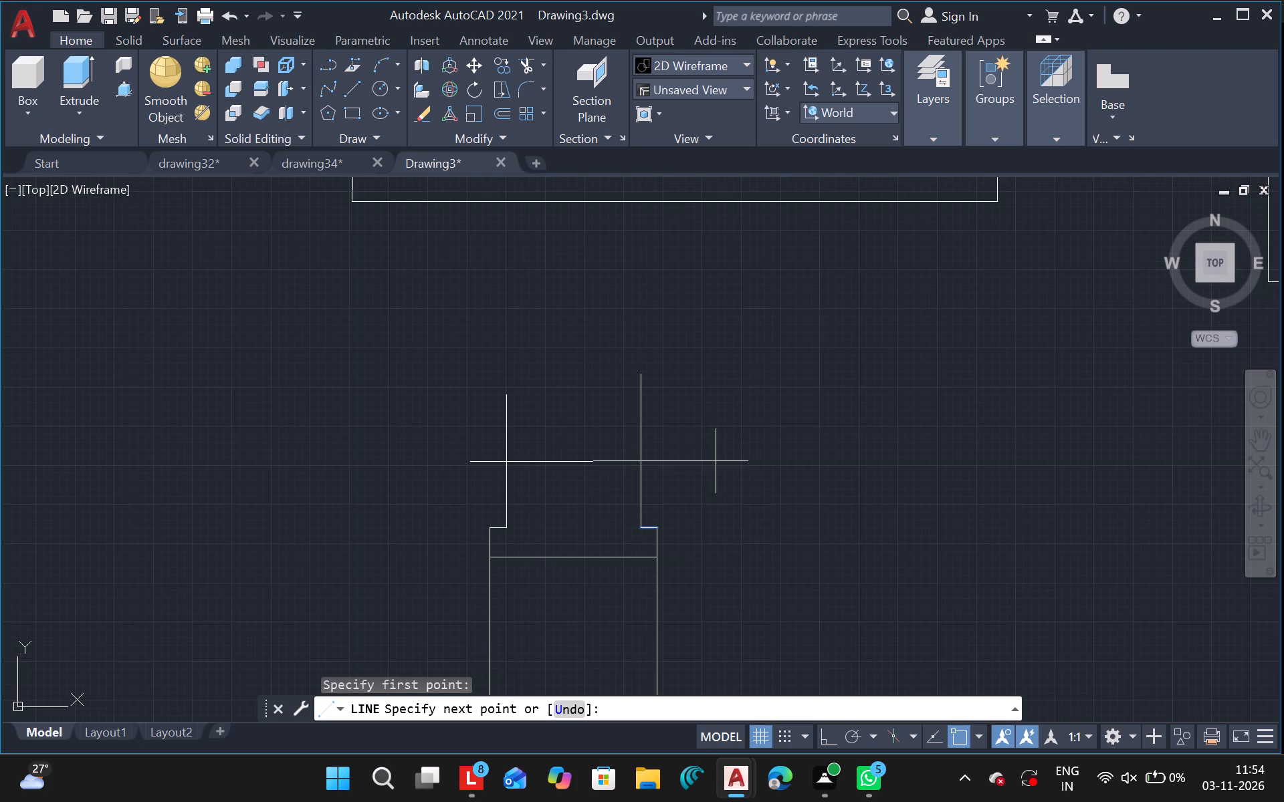
click(716, 462)
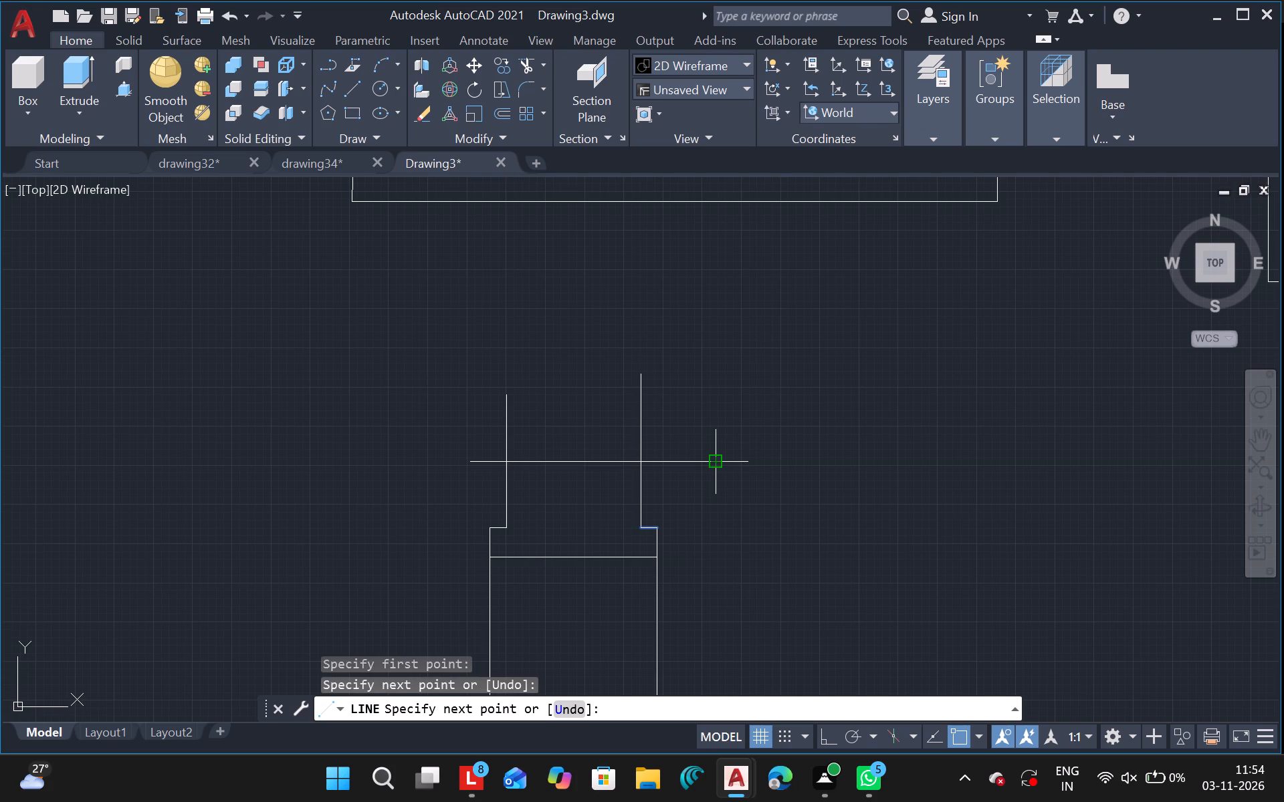
key(Escape)
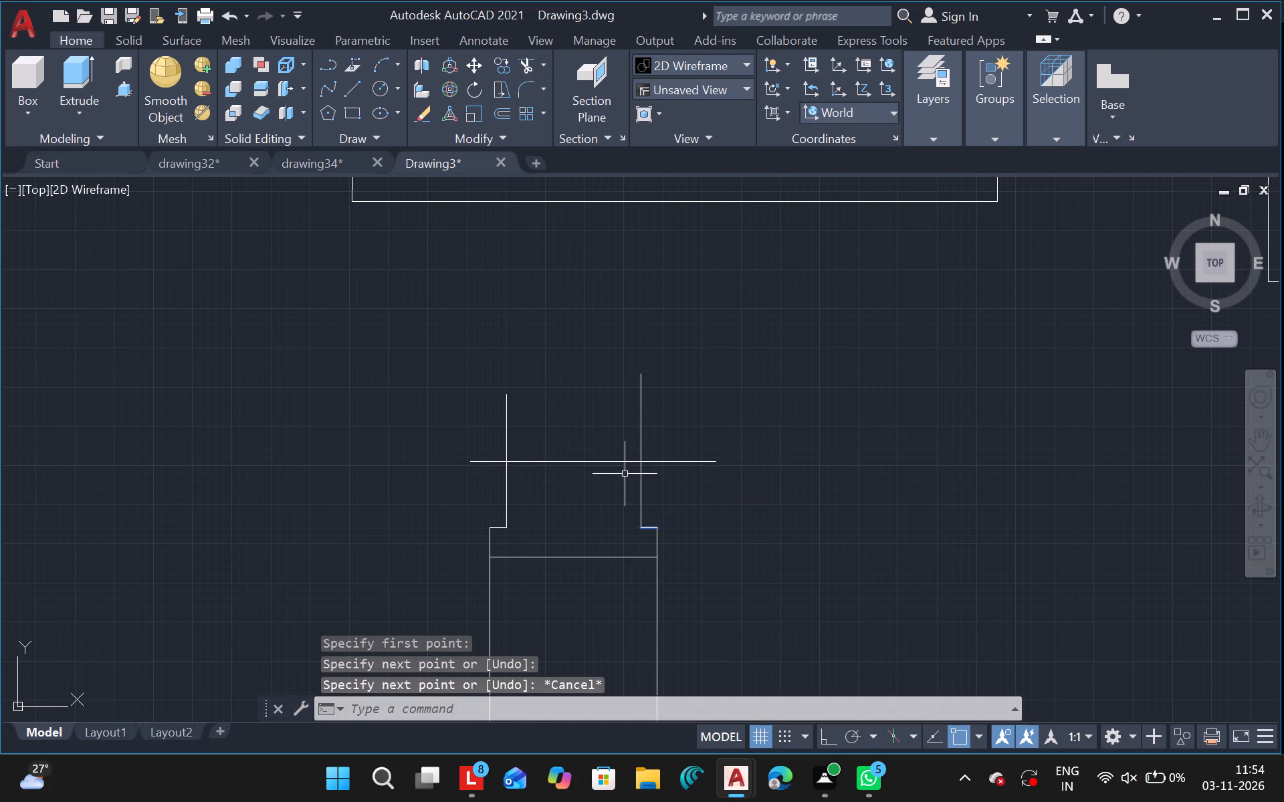
Move the new horizontal line slightly down, closer to the shoulders.
drag(592, 463, 907, 692)
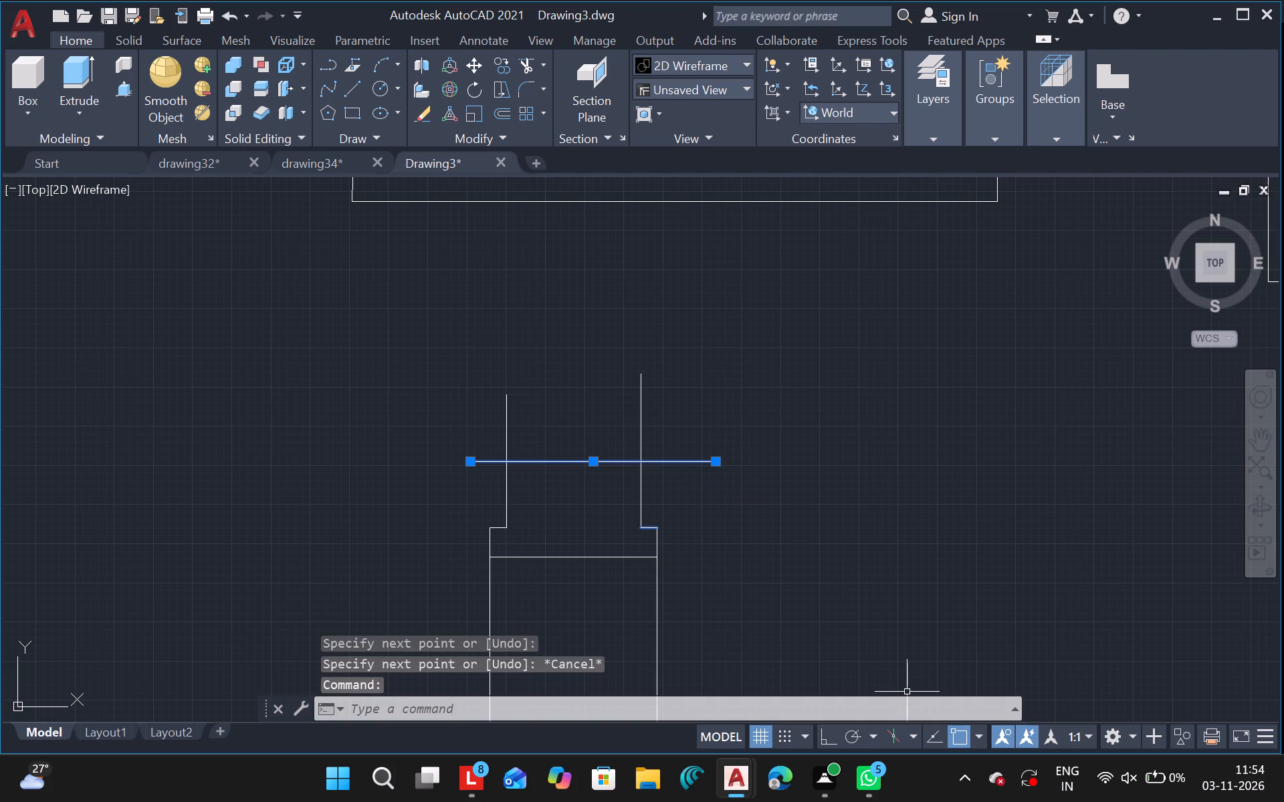
text(mo)
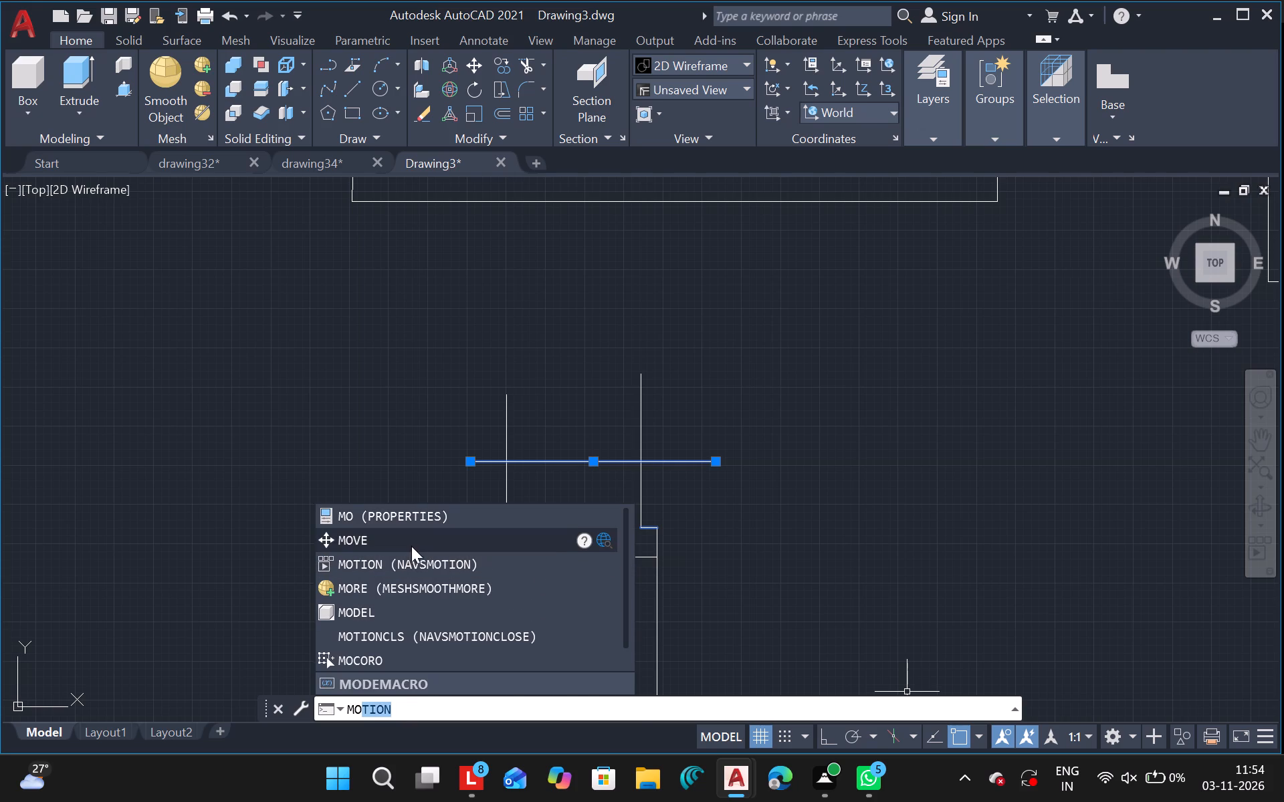
click(409, 545)
drag(866, 358, 870, 376)
click(870, 376)
key(Escape)
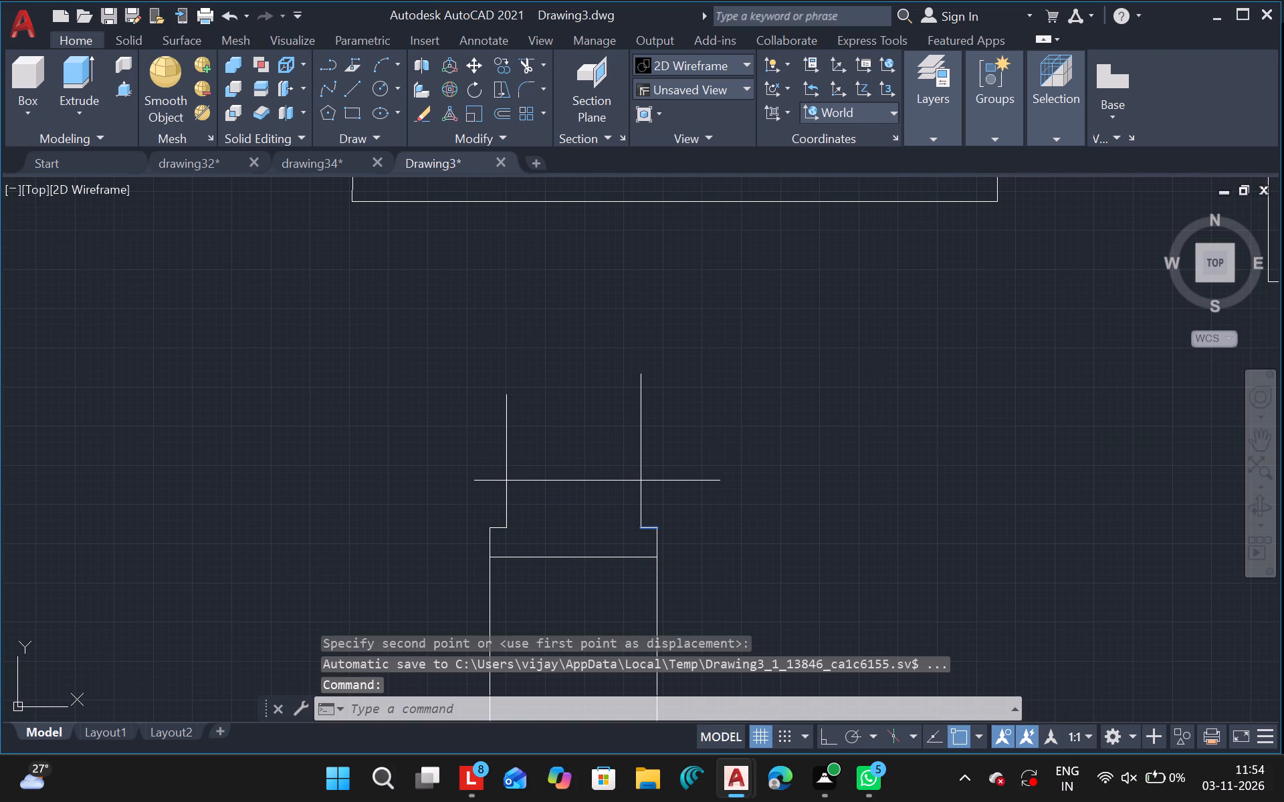
Trim both uprights above the horizontal line and the line's overhangs on each side, closing the narrower upper part.
key(t)
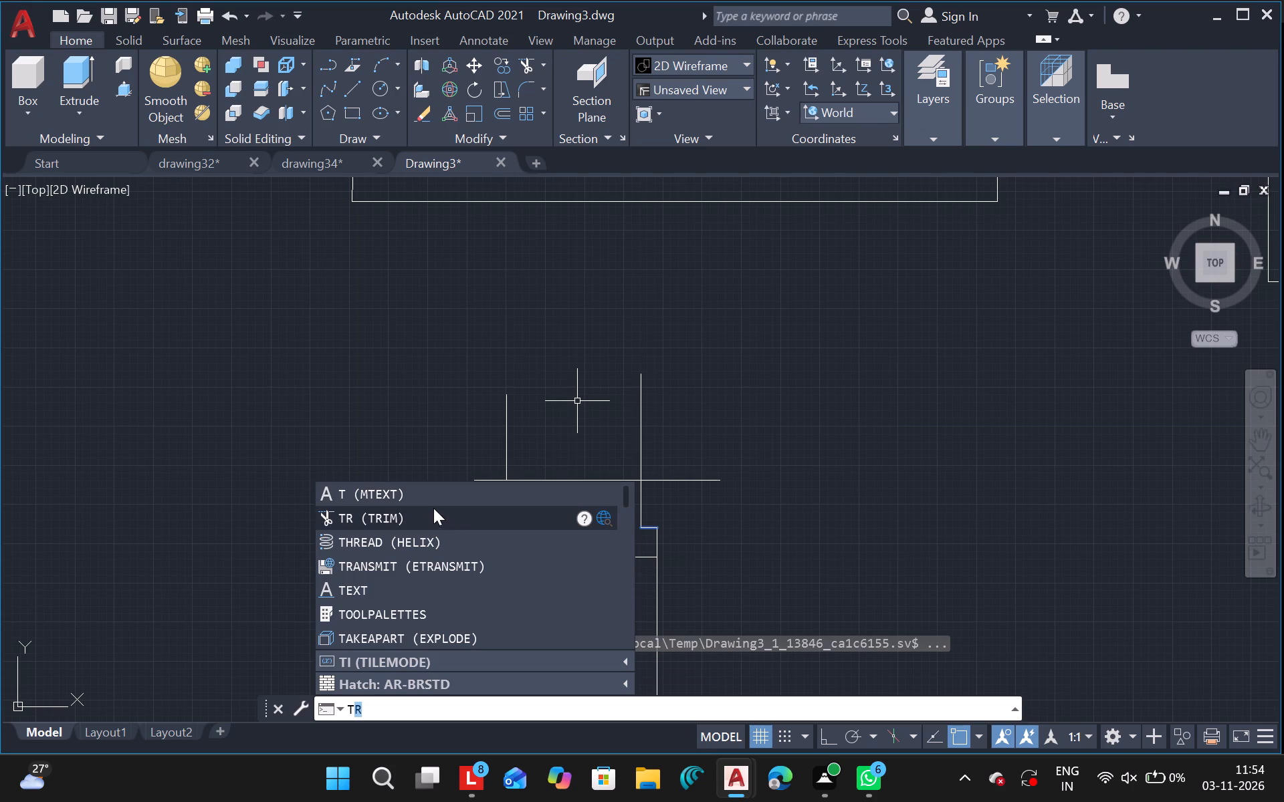
click(413, 523)
drag(481, 452, 683, 430)
drag(683, 448, 711, 522)
drag(463, 436, 466, 438)
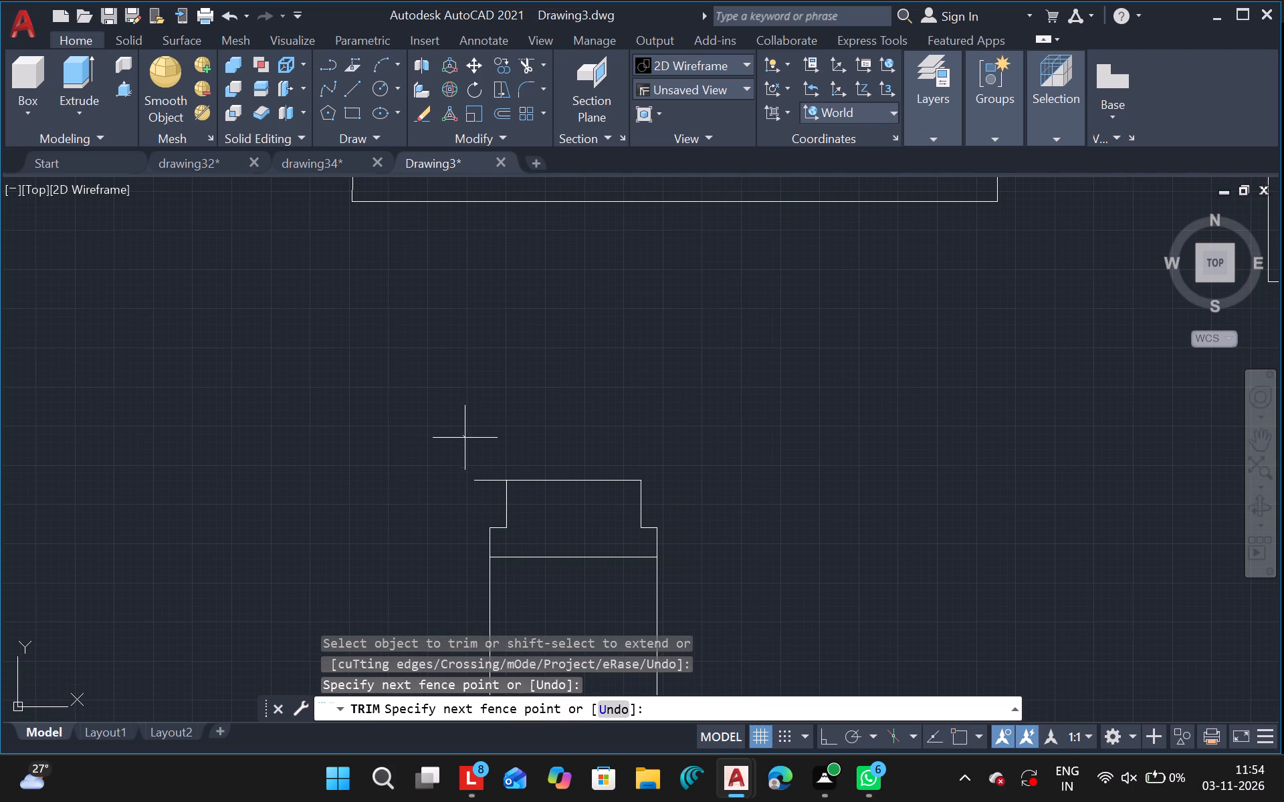
drag(466, 438, 489, 505)
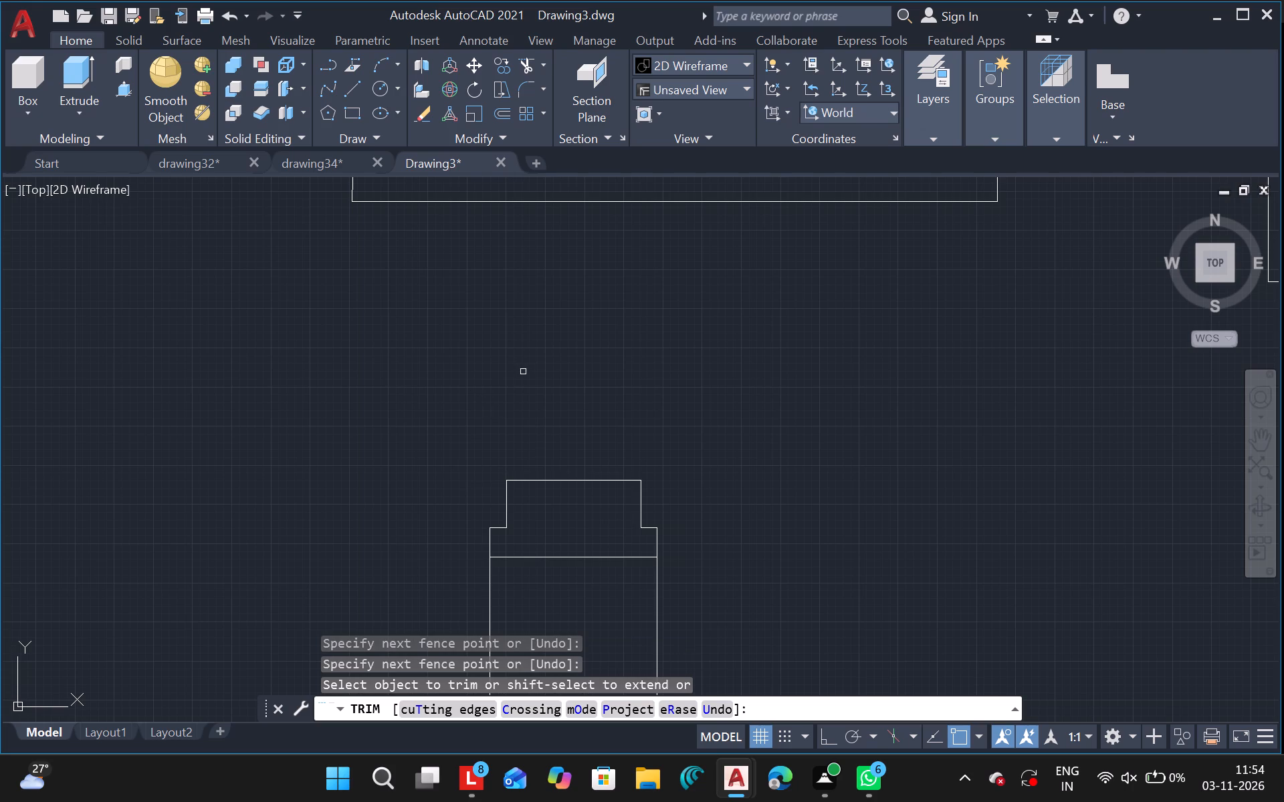
key(Escape)
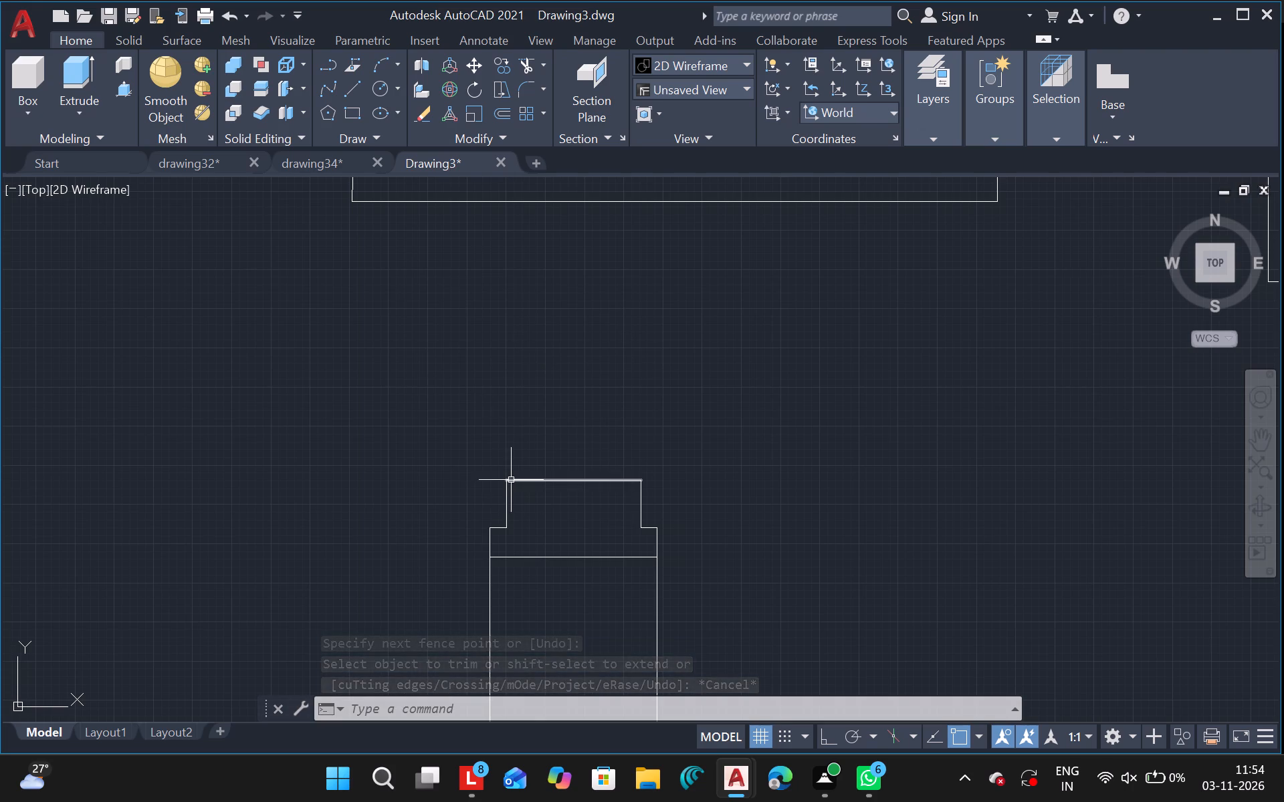
Draw two short guide lines at the upper part's top-left corner: a horizontal one crossing its left side and a vertical one crossing its top edge.
ctrl+scroll(511, 480, up, 3)
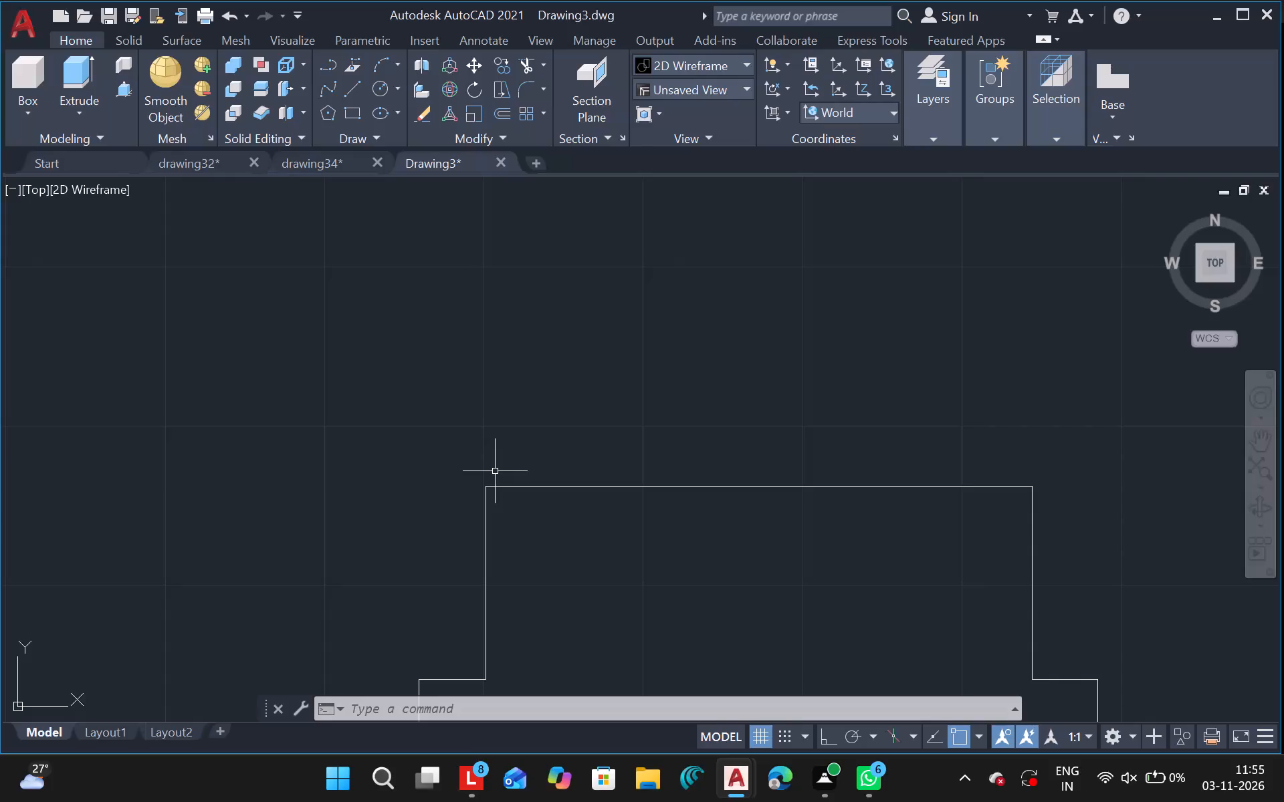
click(358, 90)
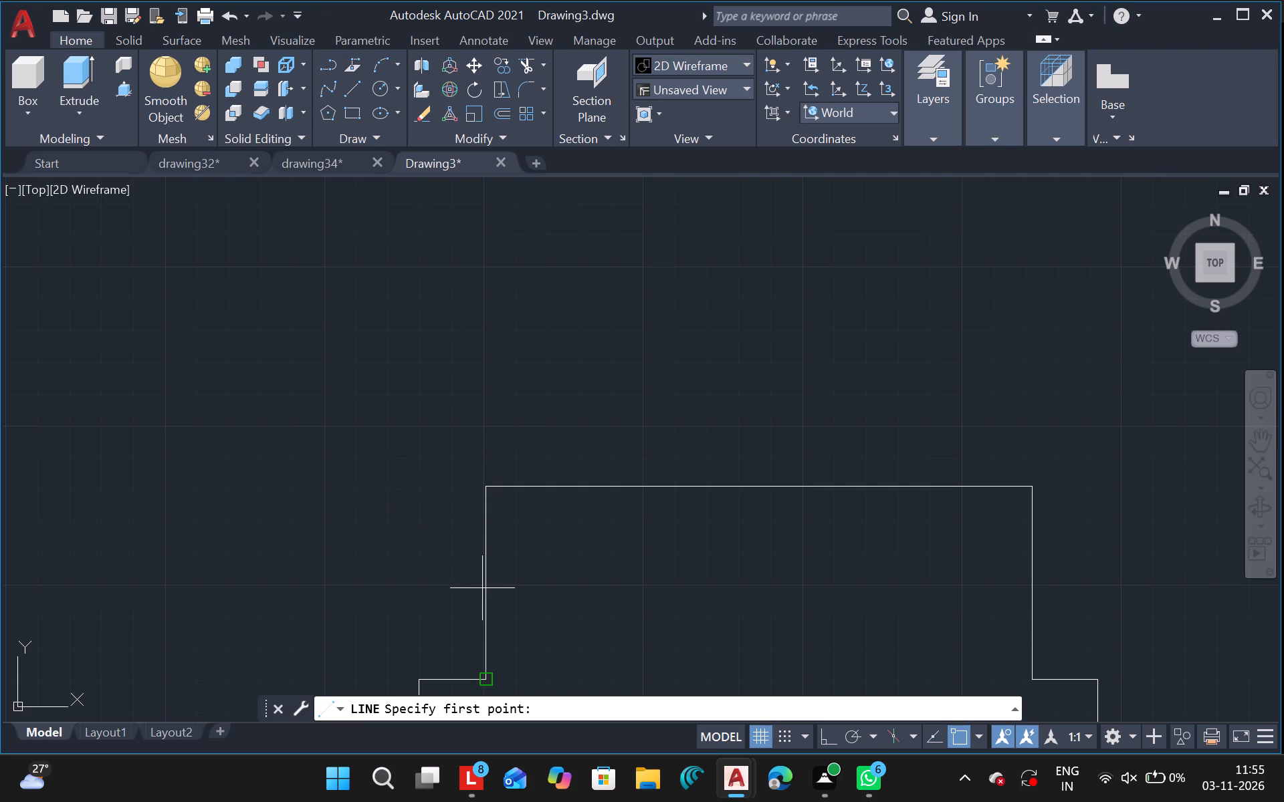
click(345, 84)
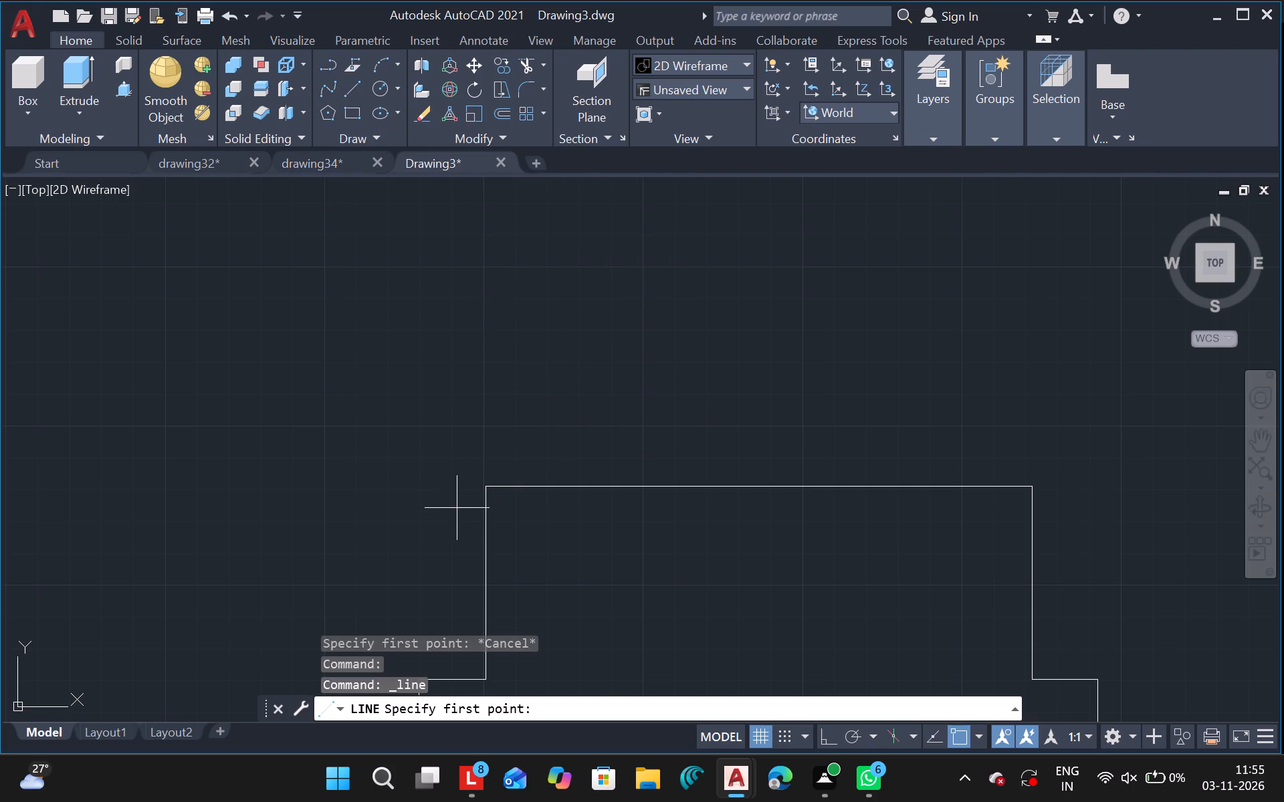
drag(466, 510, 524, 503)
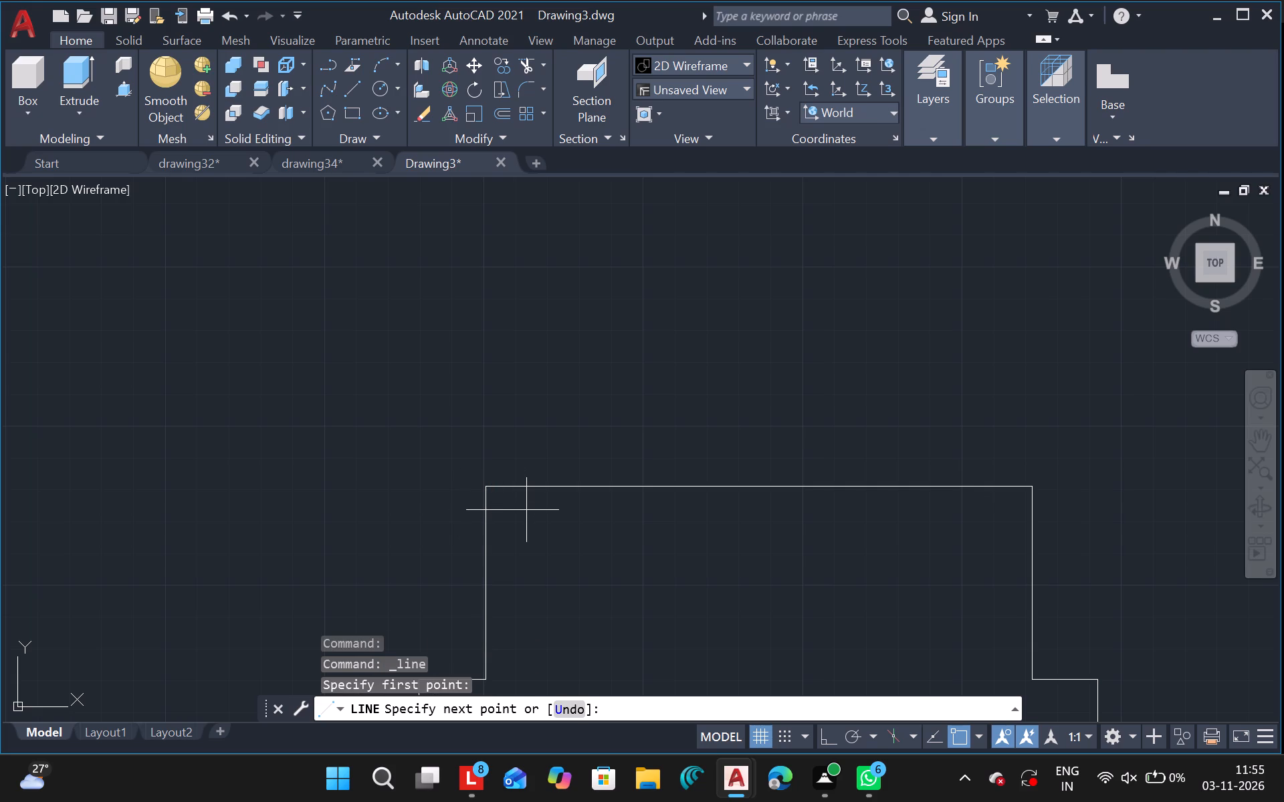
click(526, 510)
key(Escape)
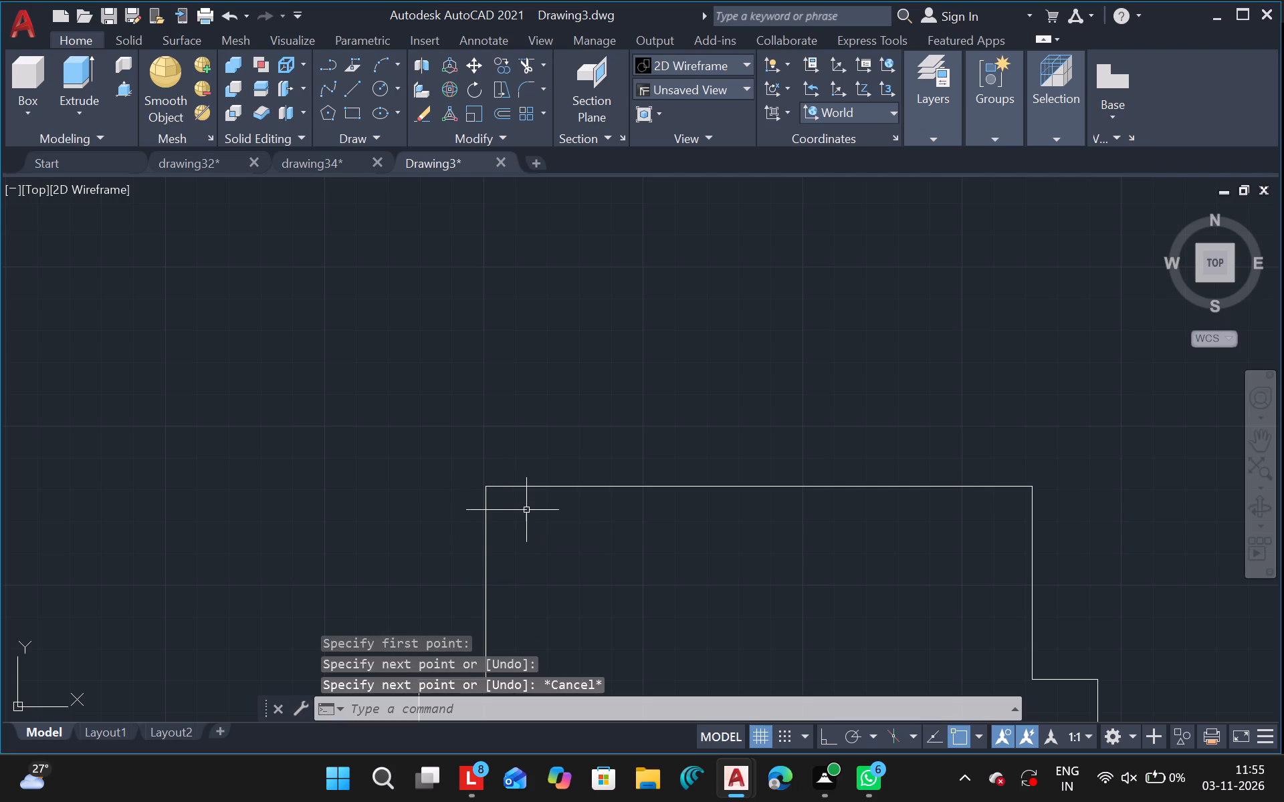
click(346, 93)
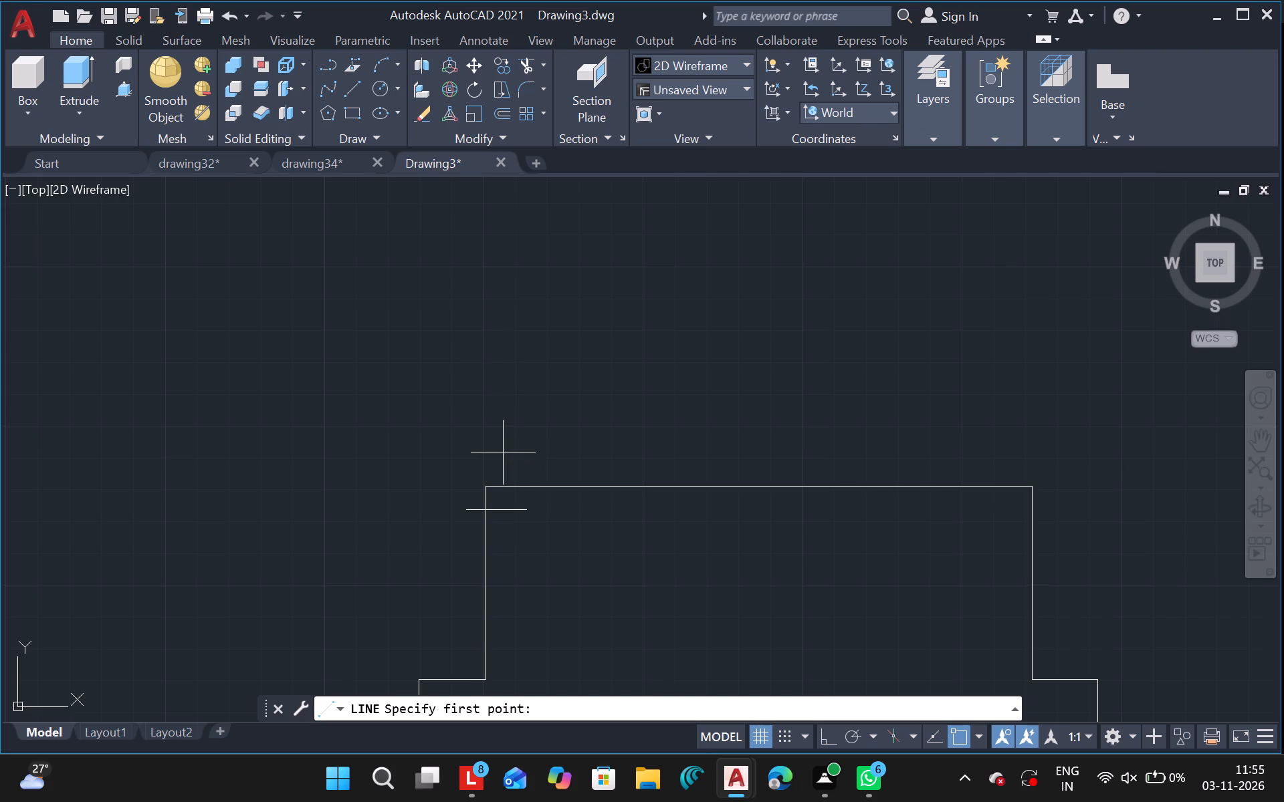
drag(503, 452, 528, 502)
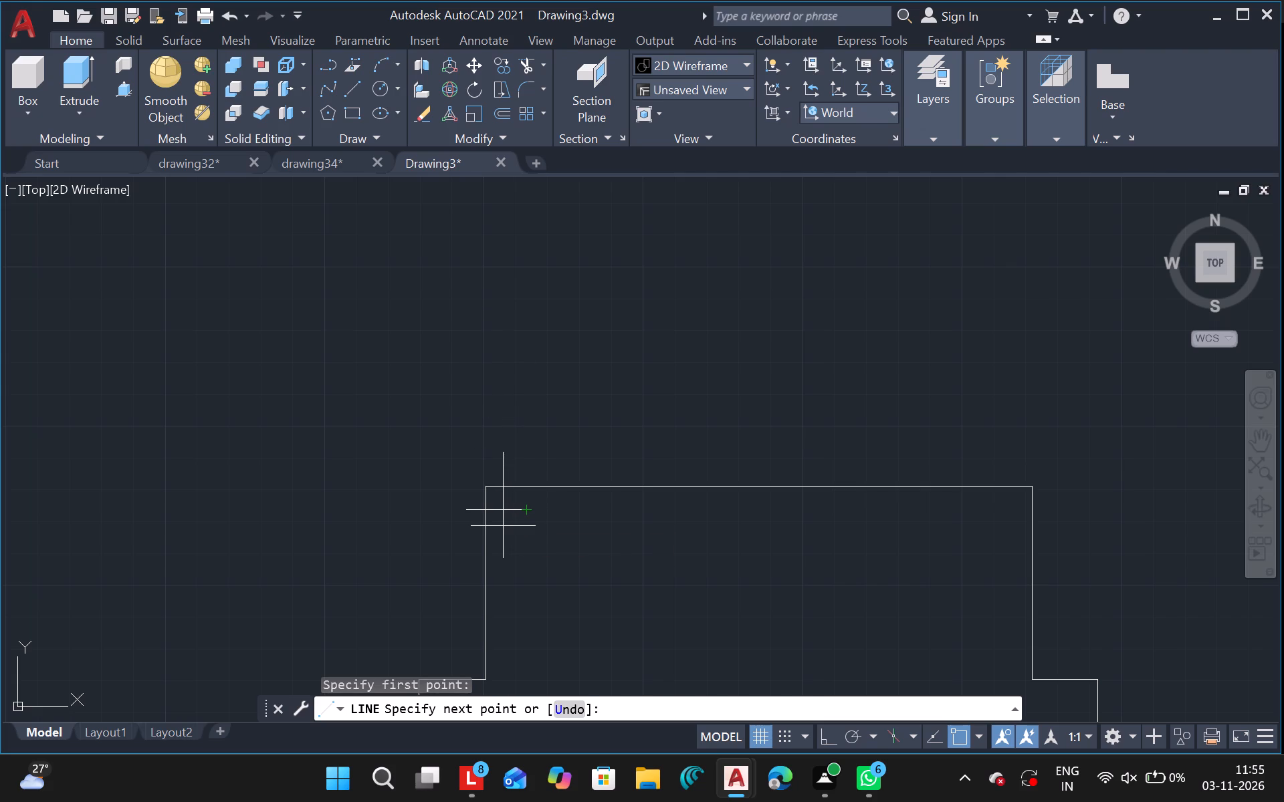
click(503, 526)
key(Escape)
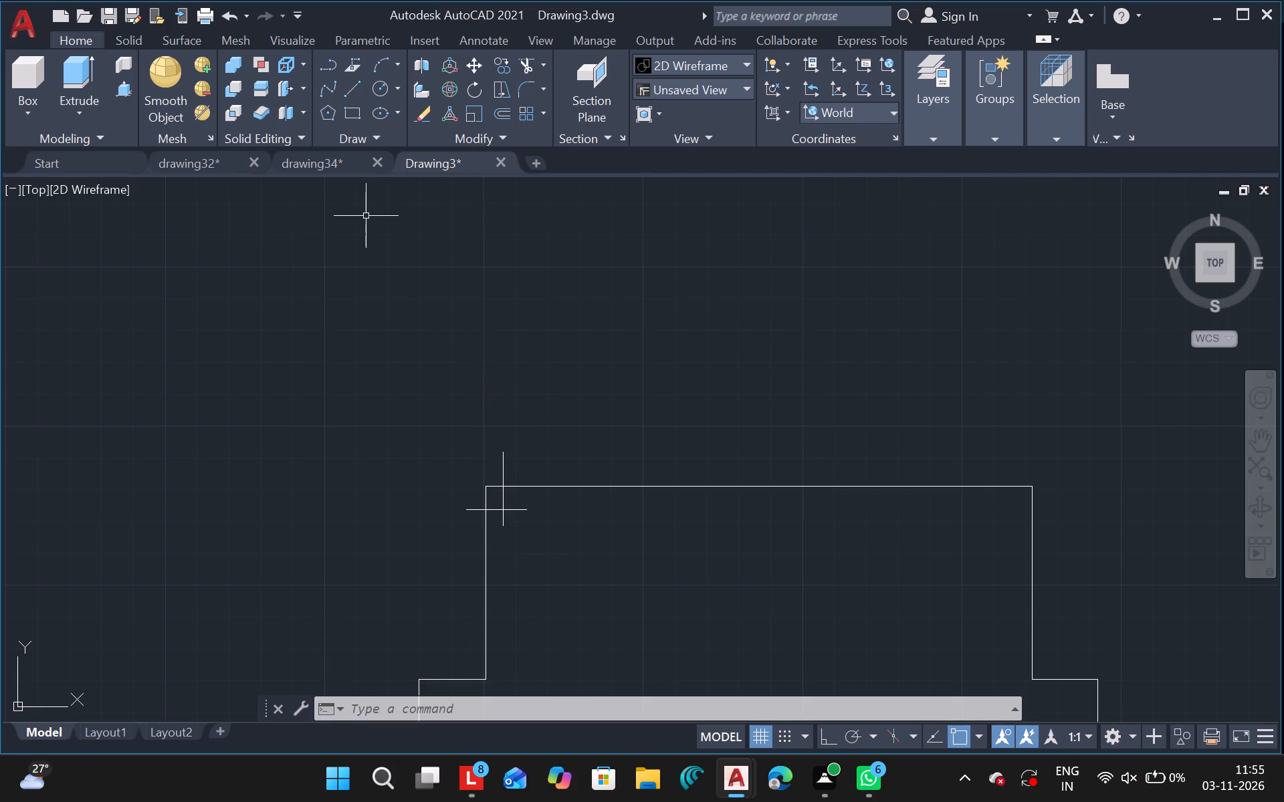
Draw a three-point arc from the left side's guide crossing through the top edge's guide crossing, ending just above the top edge.
click(380, 70)
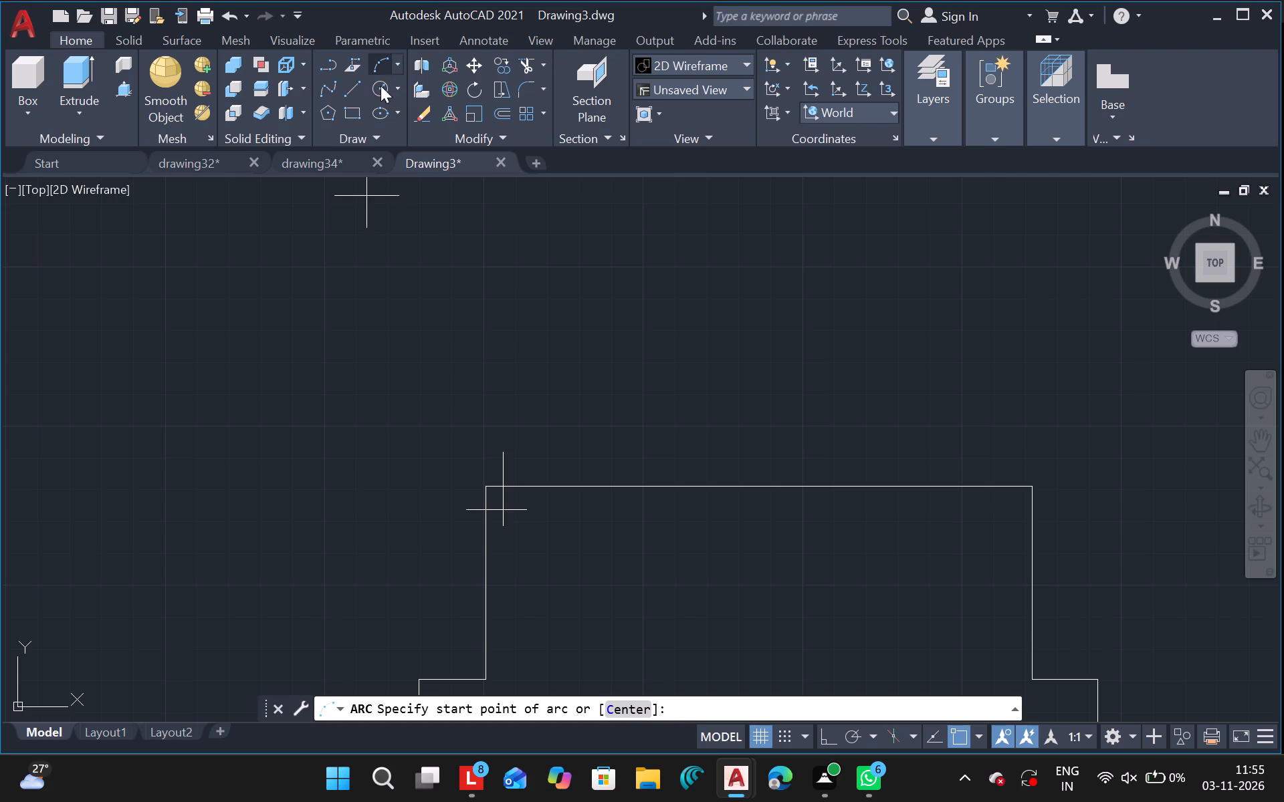
drag(483, 511, 492, 483)
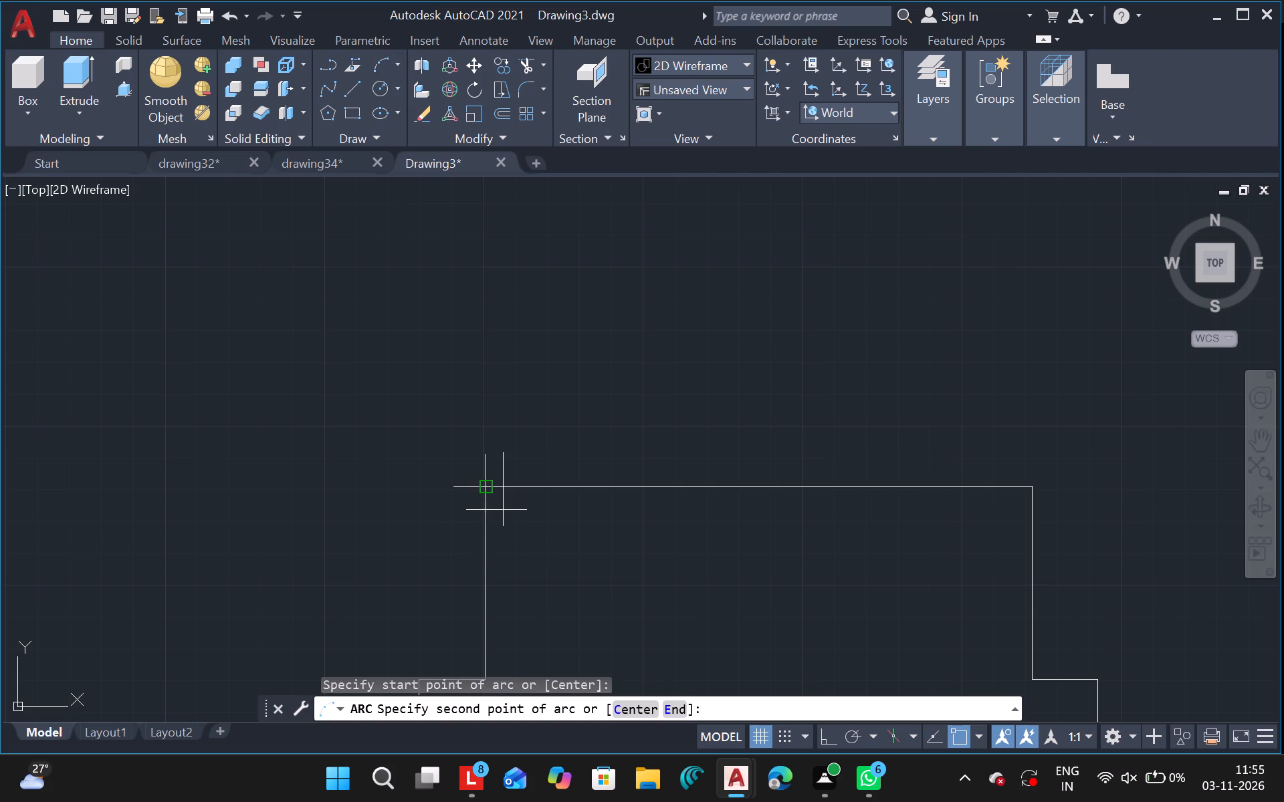
drag(492, 483, 501, 483)
click(501, 483)
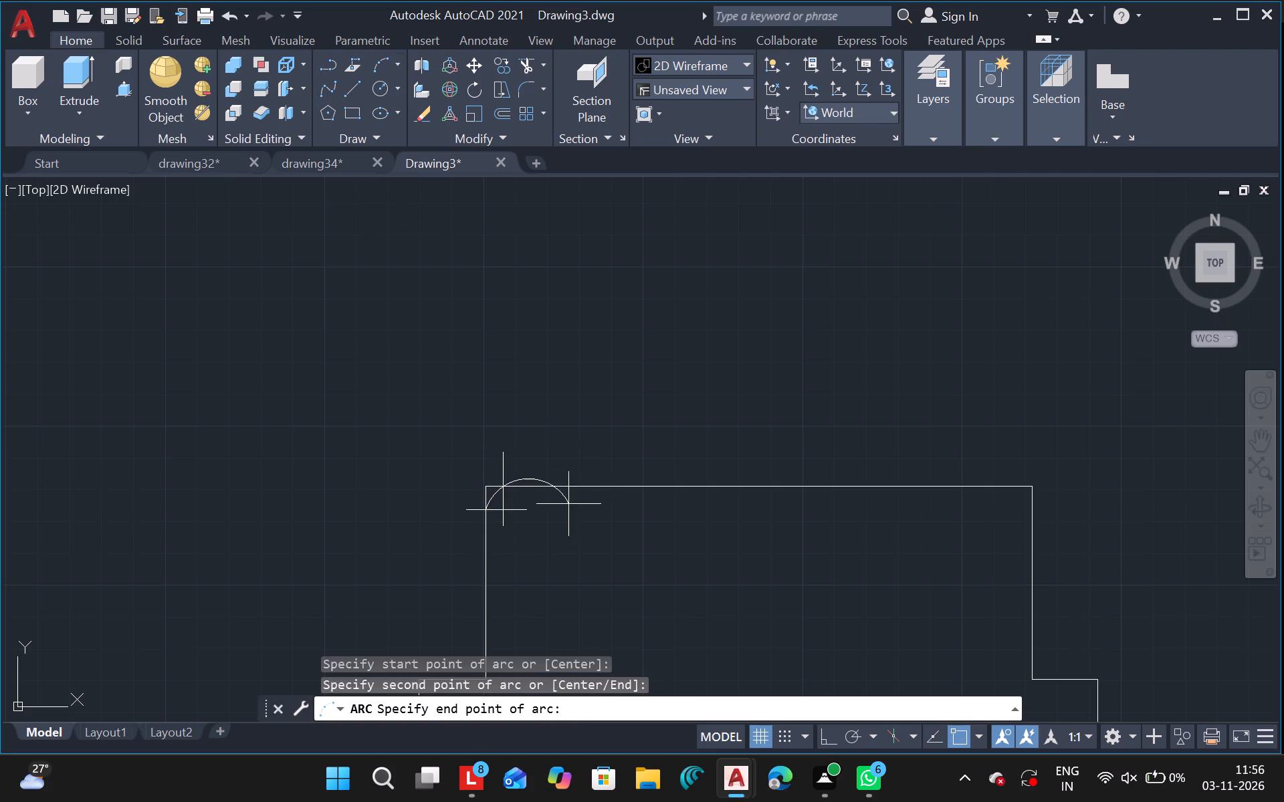
click(554, 473)
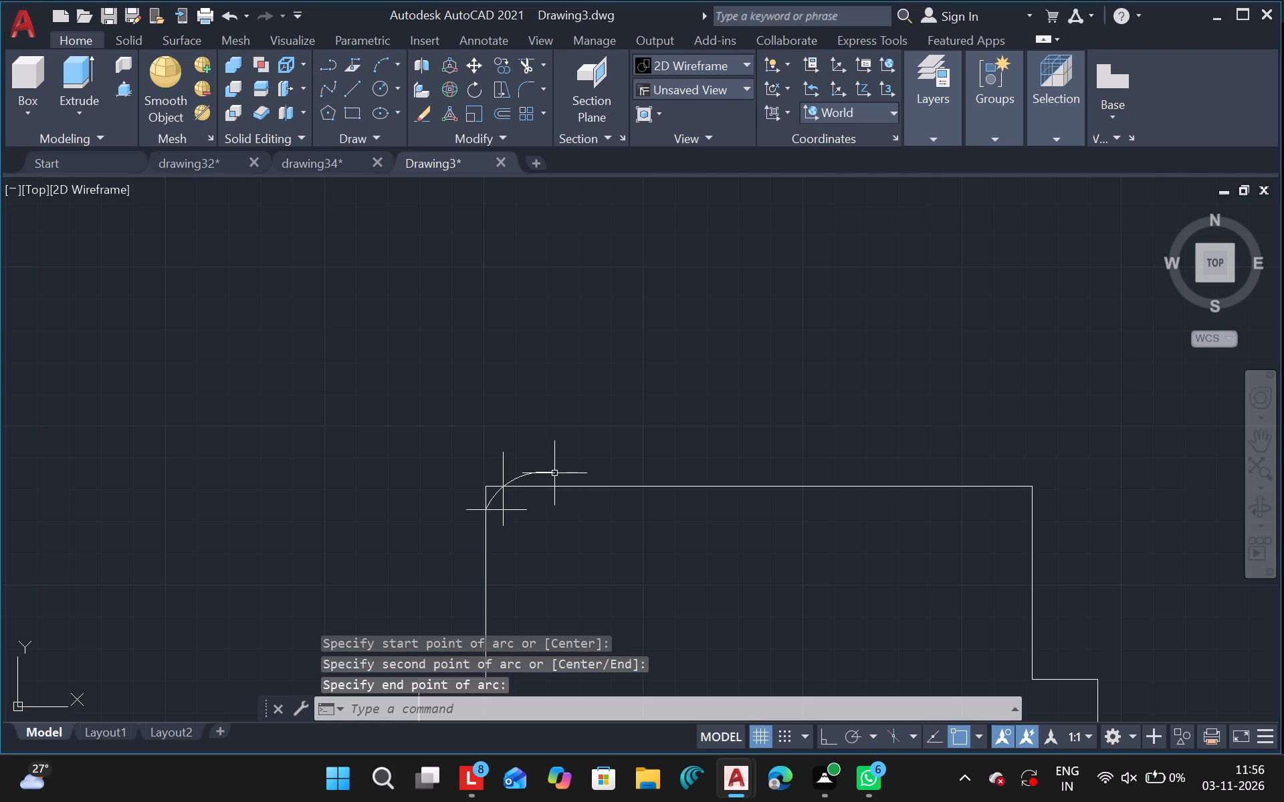
key(Escape)
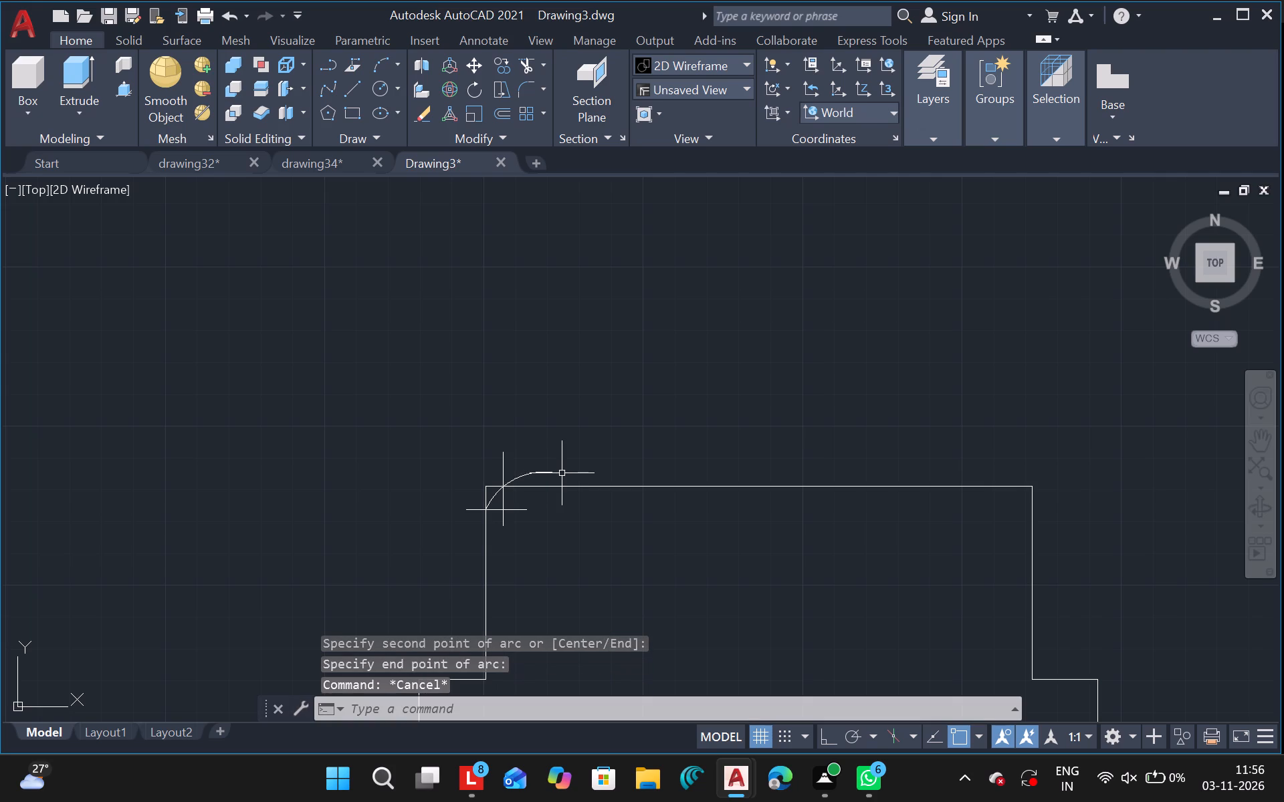
Trim the guide lines, the arc's overhang and the square corner at the upper part's top-left, leaving only the rounded corner.
text(tr)
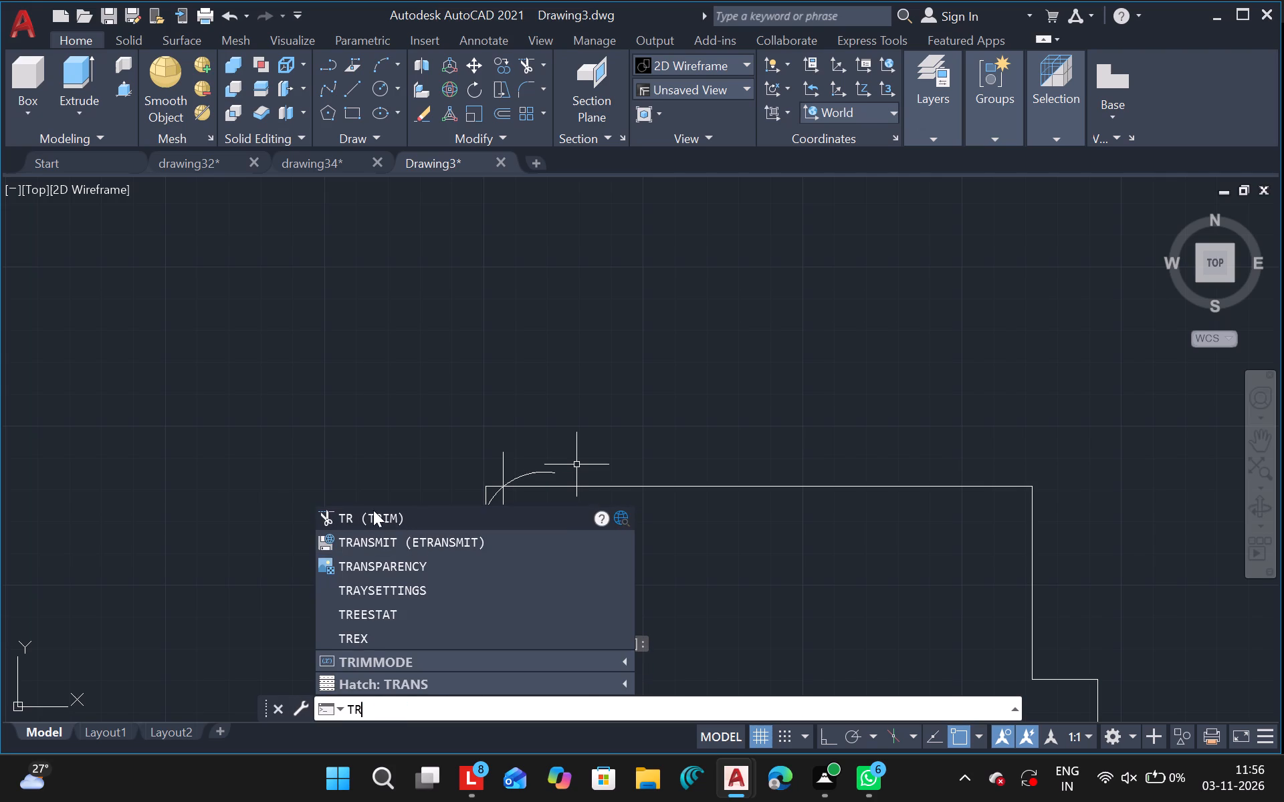
click(373, 510)
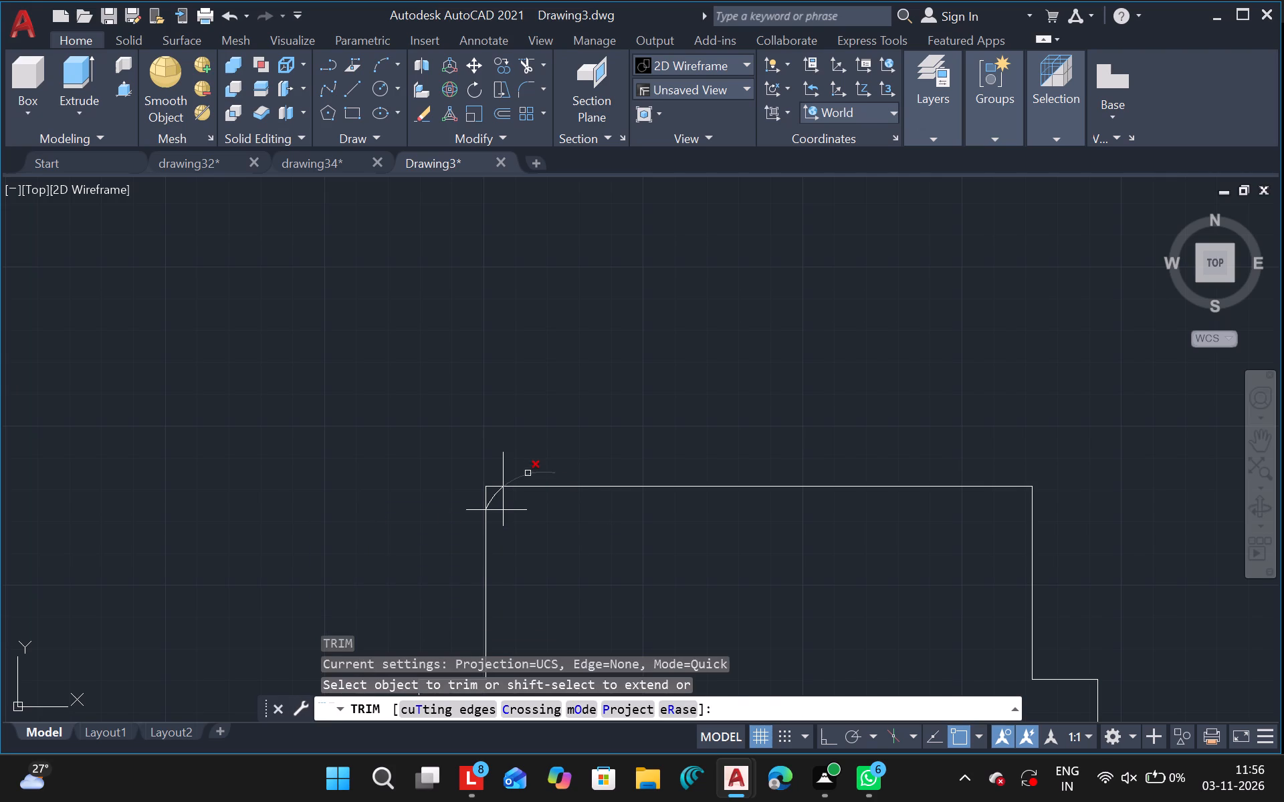
drag(528, 473, 502, 471)
drag(502, 471, 556, 531)
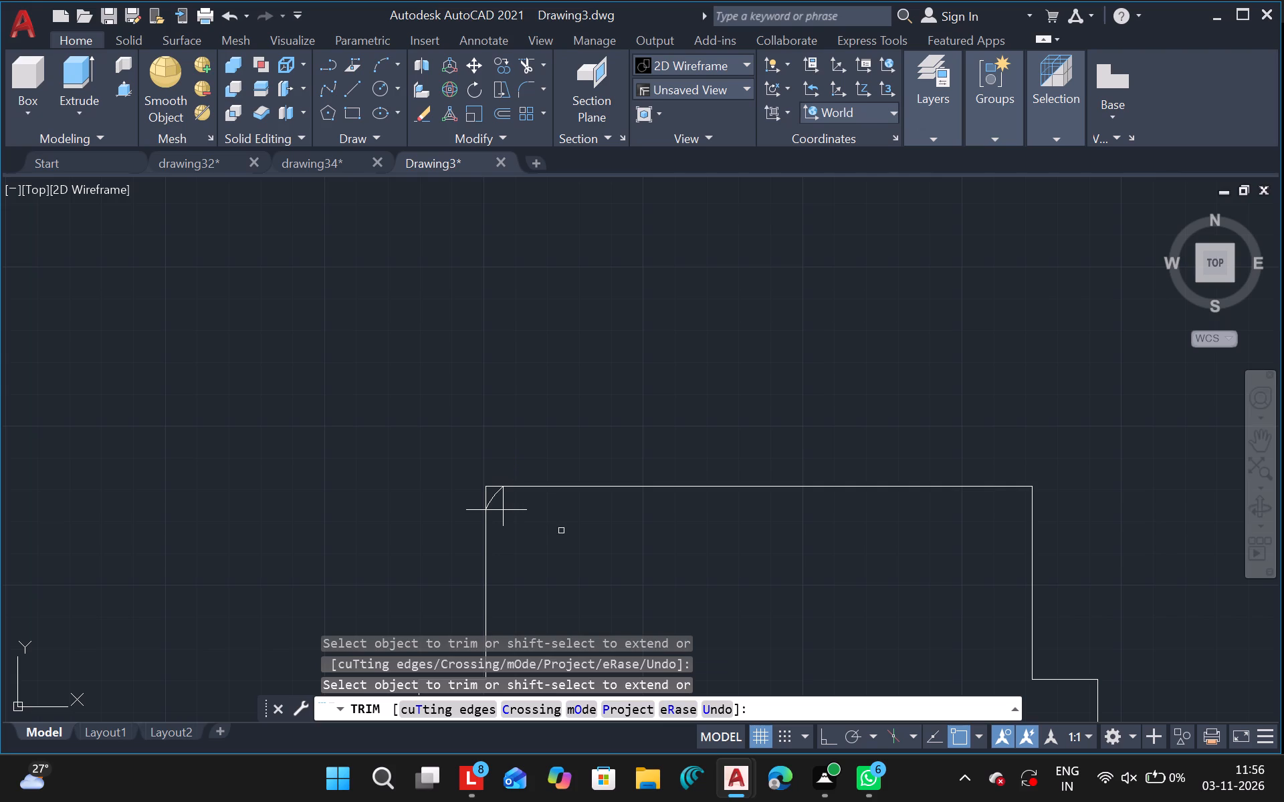
drag(556, 531, 506, 512)
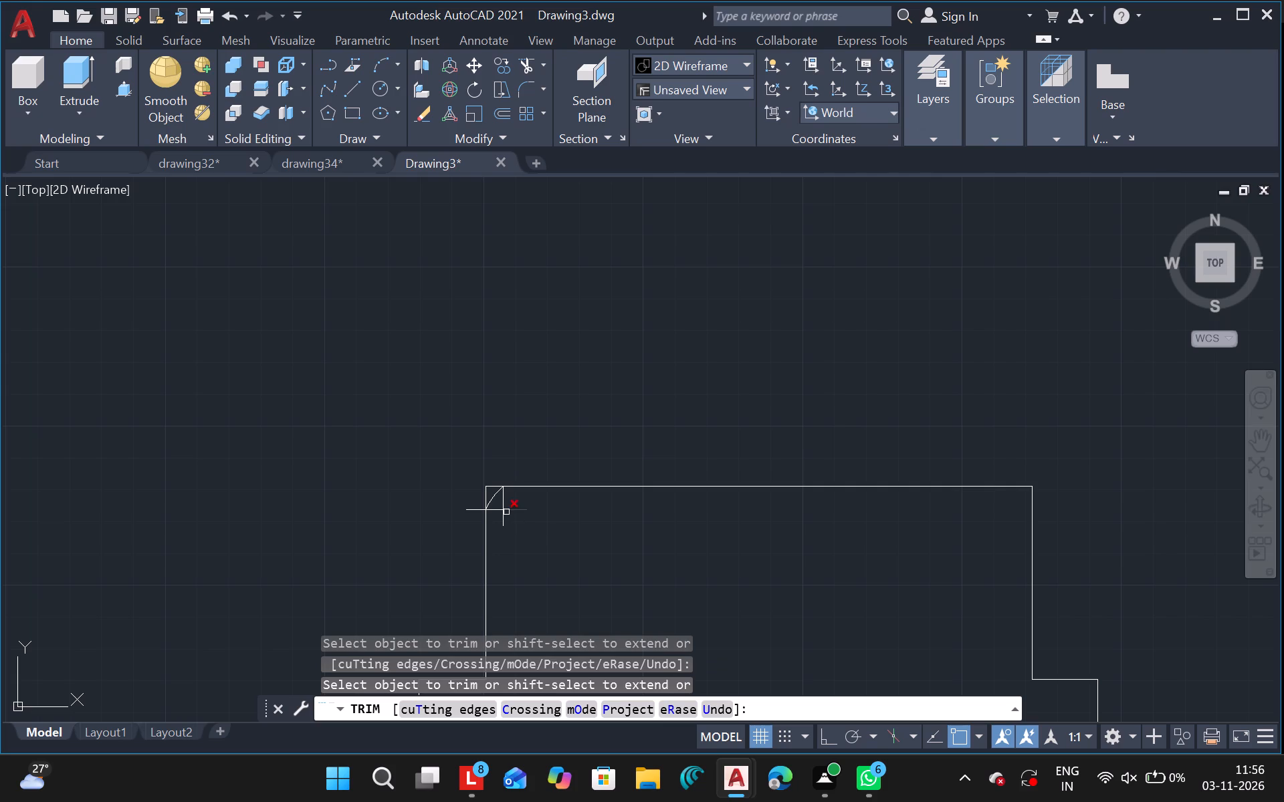
drag(506, 512, 506, 512)
click(506, 512)
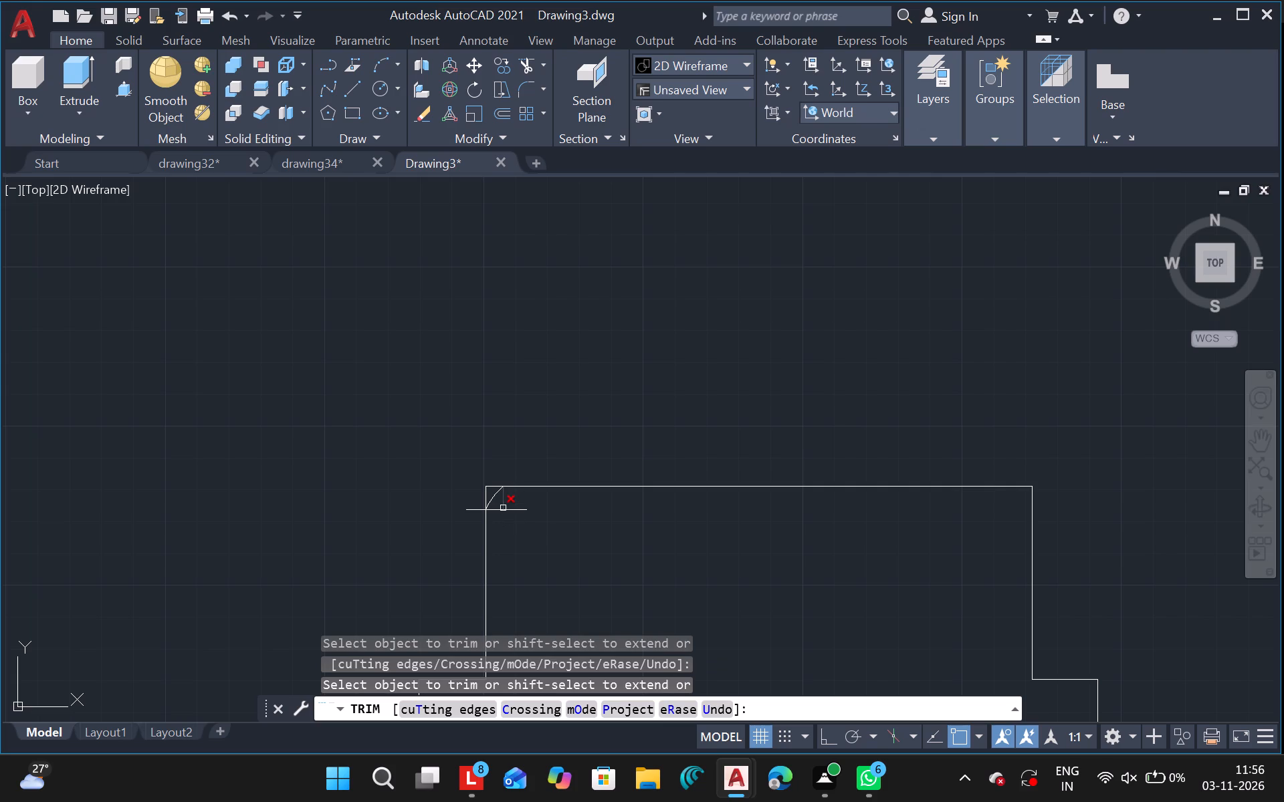
click(503, 507)
drag(502, 510, 510, 515)
drag(510, 515, 472, 509)
drag(472, 509, 483, 491)
drag(483, 491, 488, 487)
drag(488, 487, 490, 485)
drag(490, 485, 621, 396)
key(Escape)
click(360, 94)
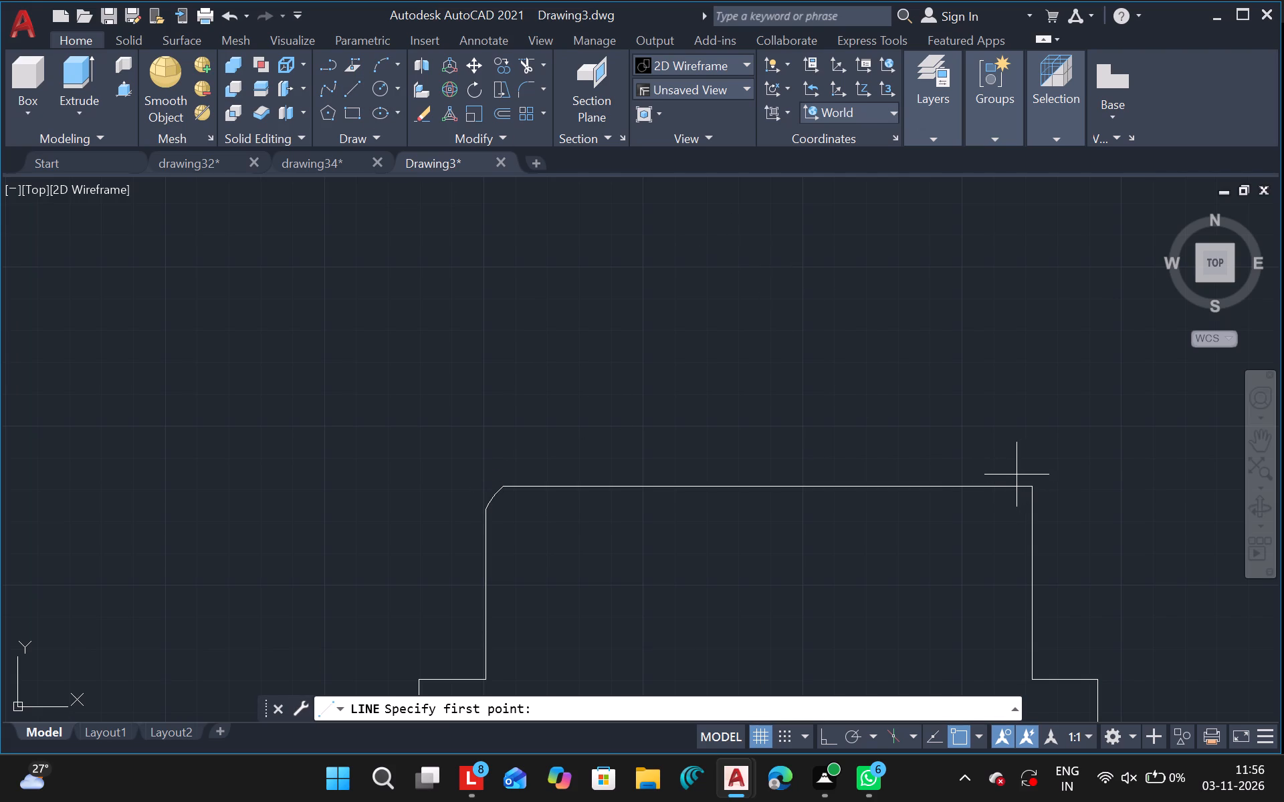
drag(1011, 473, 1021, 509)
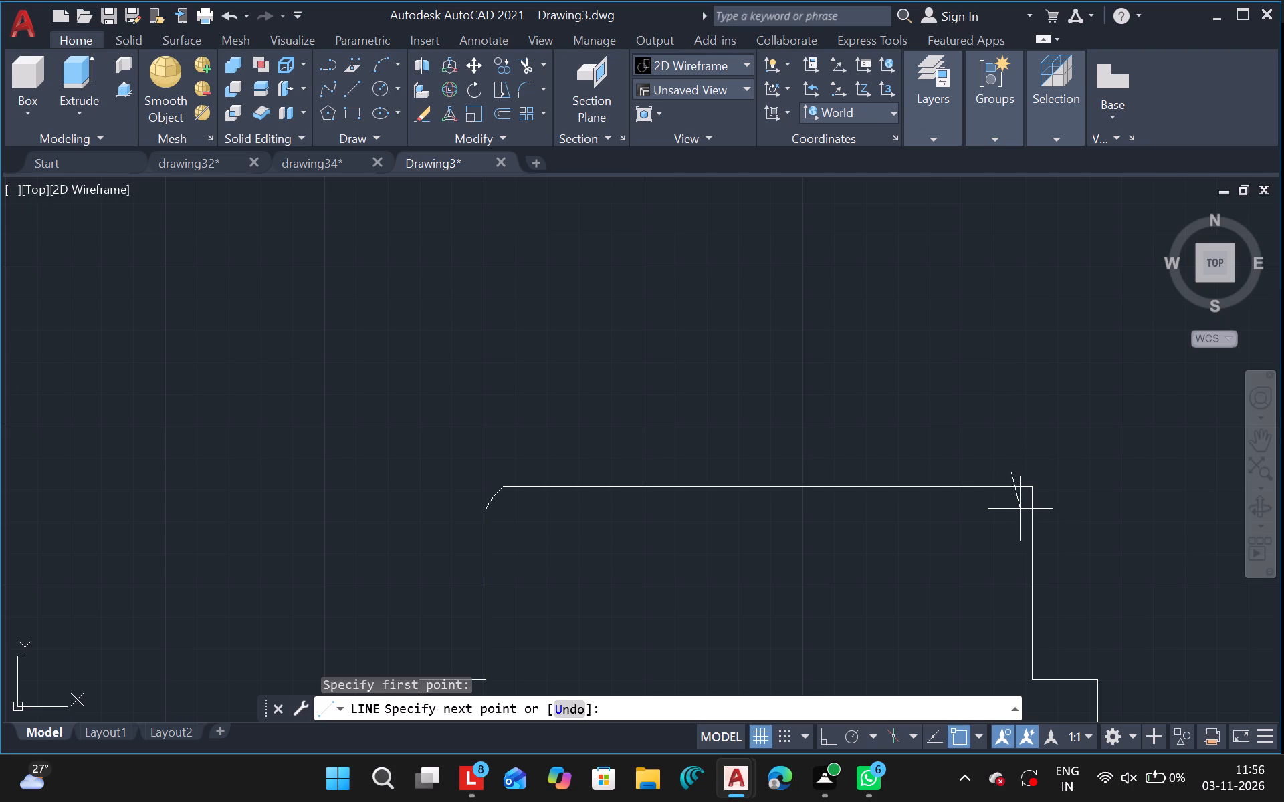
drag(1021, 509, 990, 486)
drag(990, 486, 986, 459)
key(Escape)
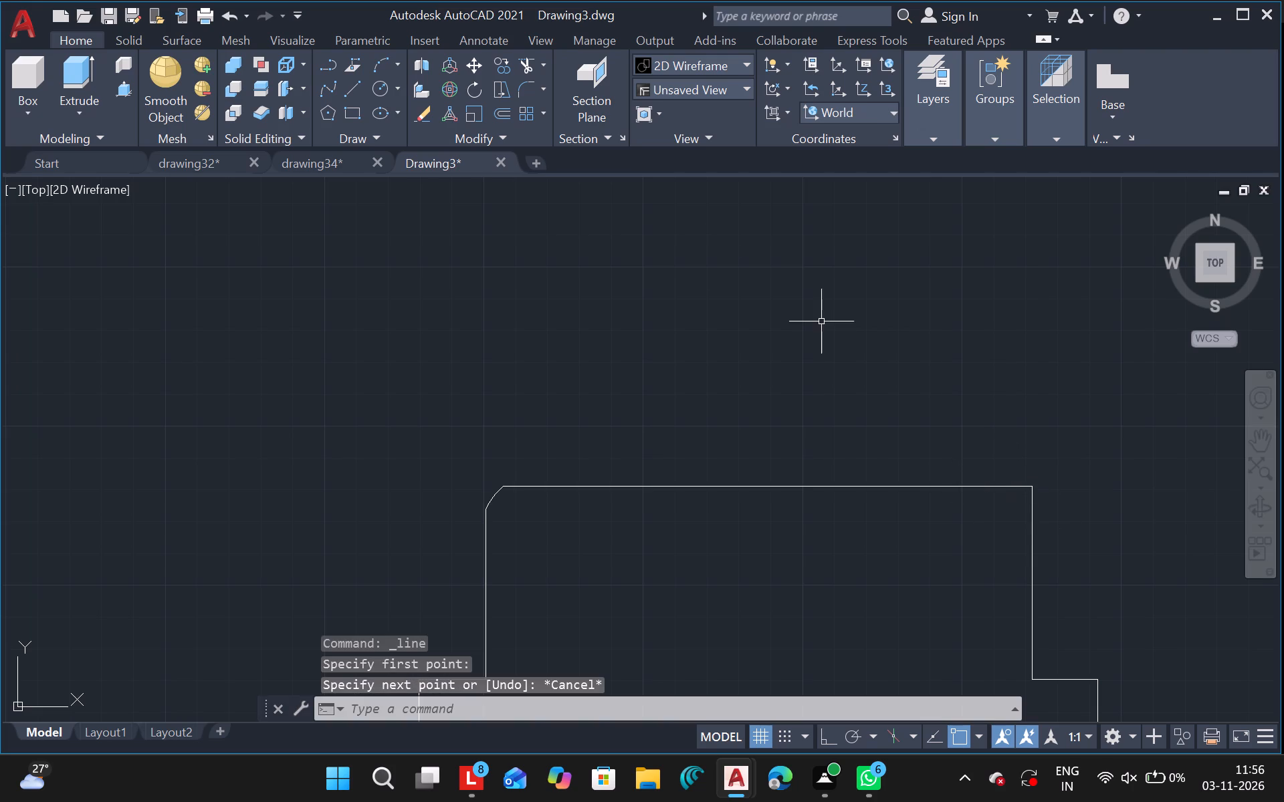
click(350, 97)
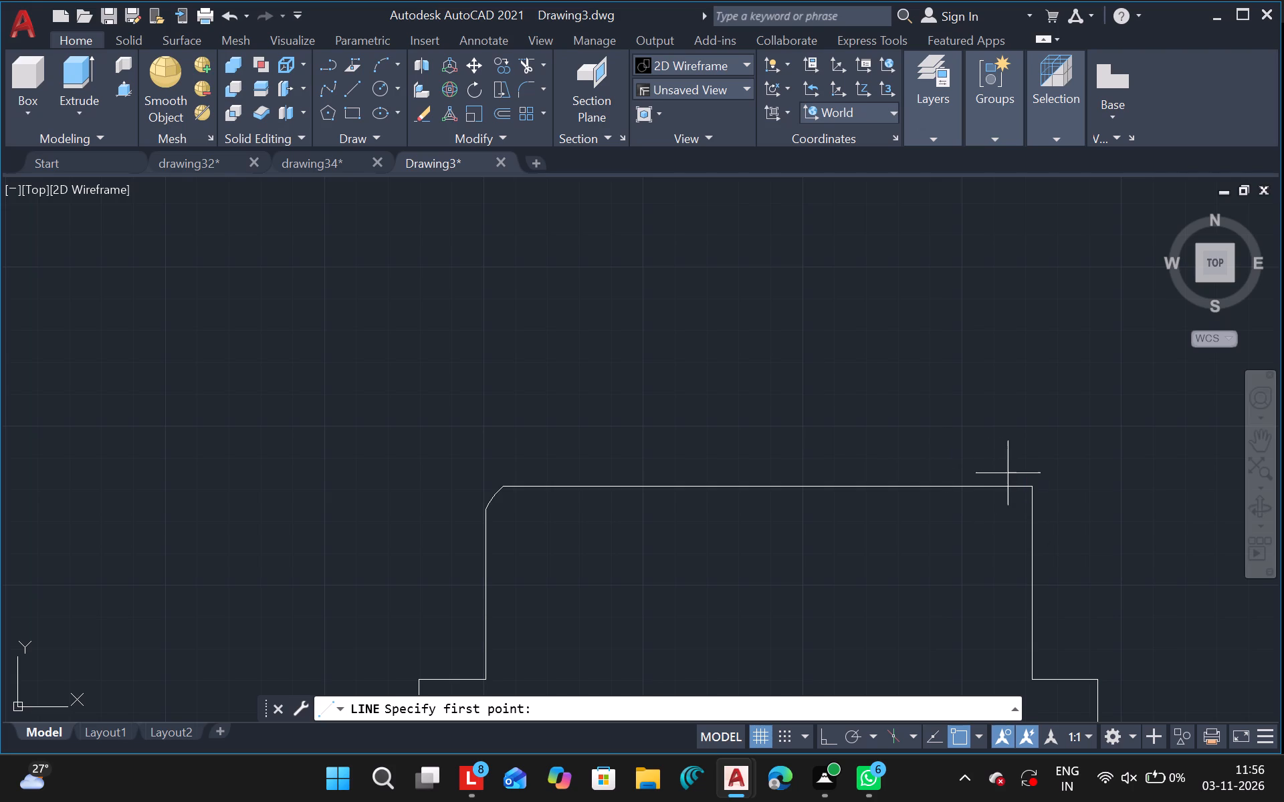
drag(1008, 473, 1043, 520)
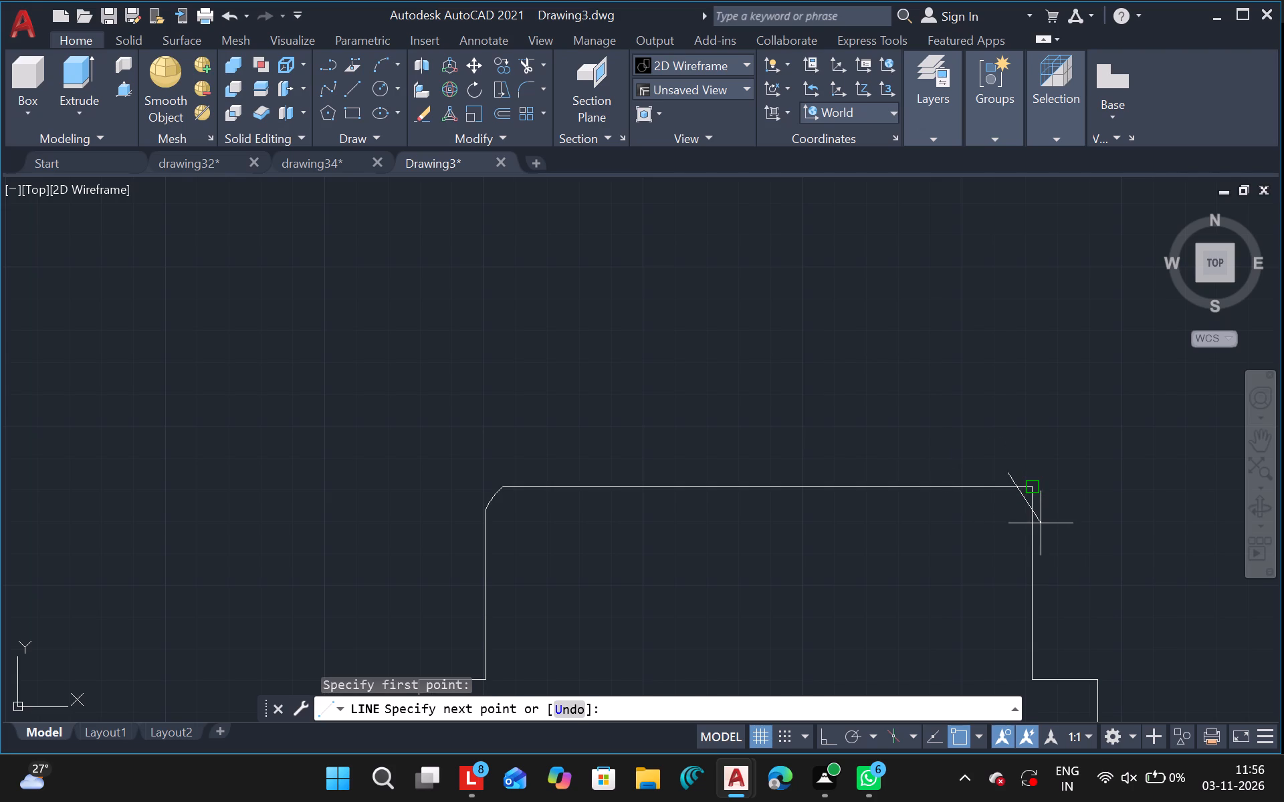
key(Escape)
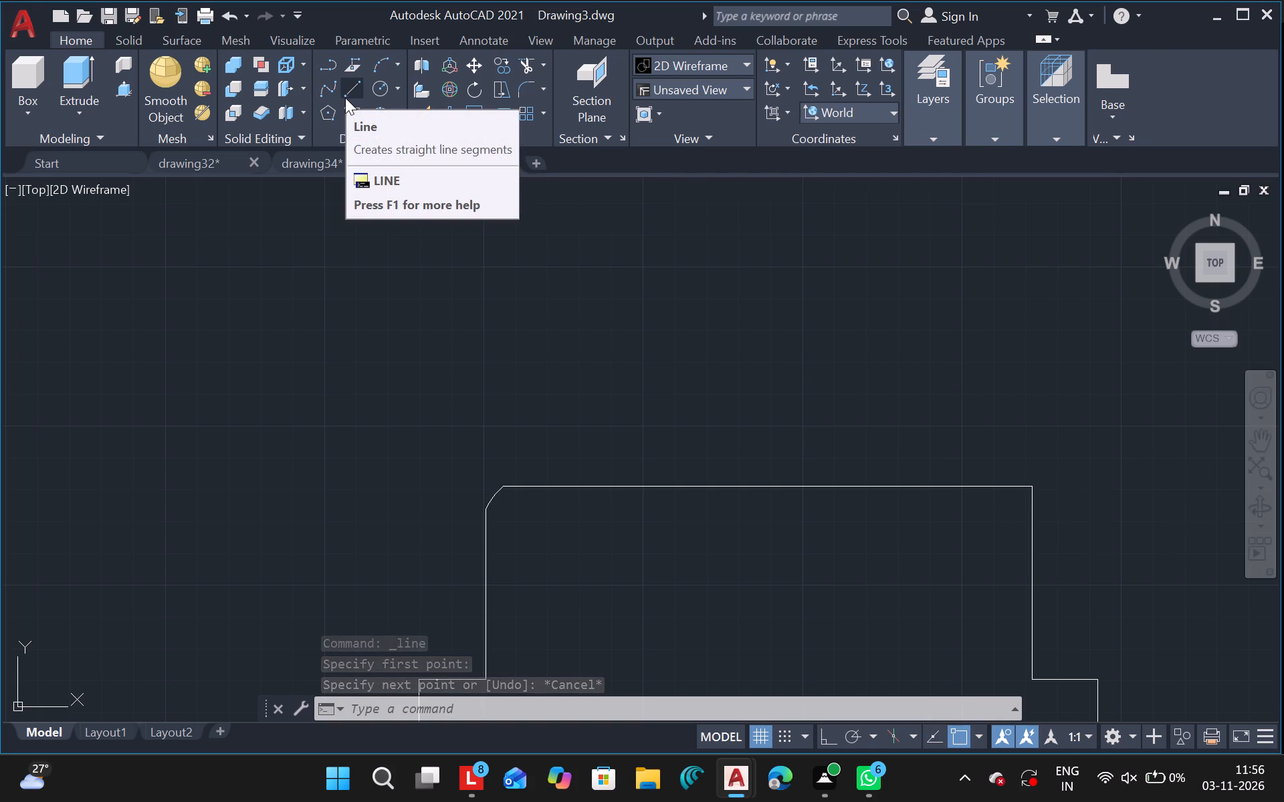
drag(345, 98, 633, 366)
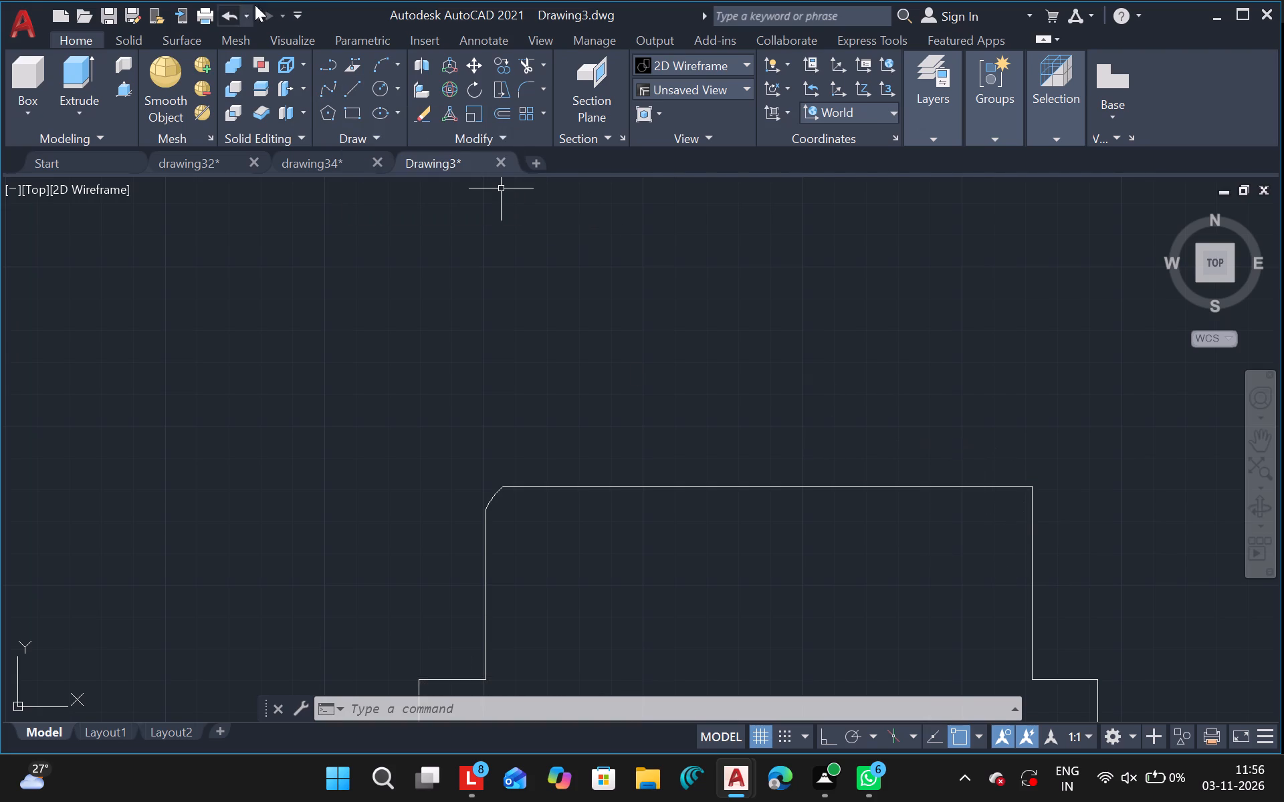
Draw a diagonal guide line across the upper part's top-right corner, crossing both the top edge and the right side.
click(358, 86)
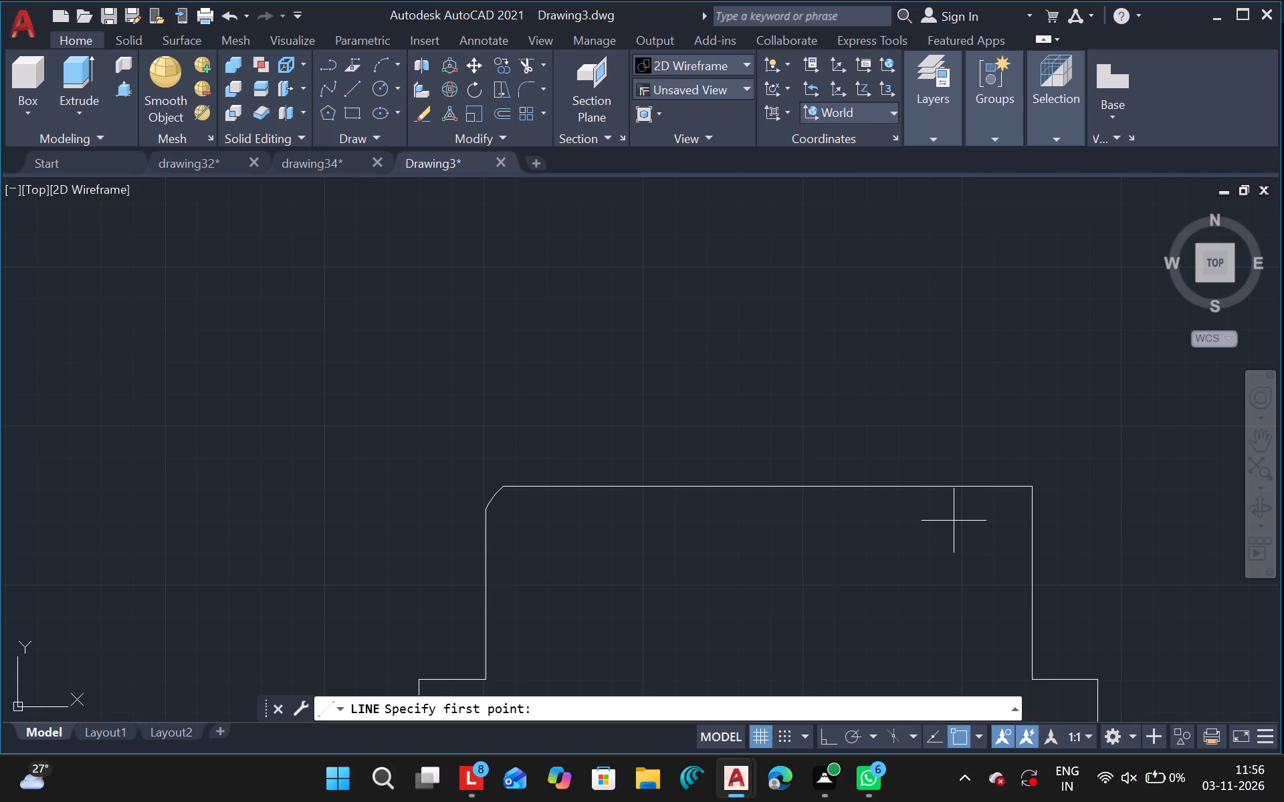
drag(996, 475, 1075, 536)
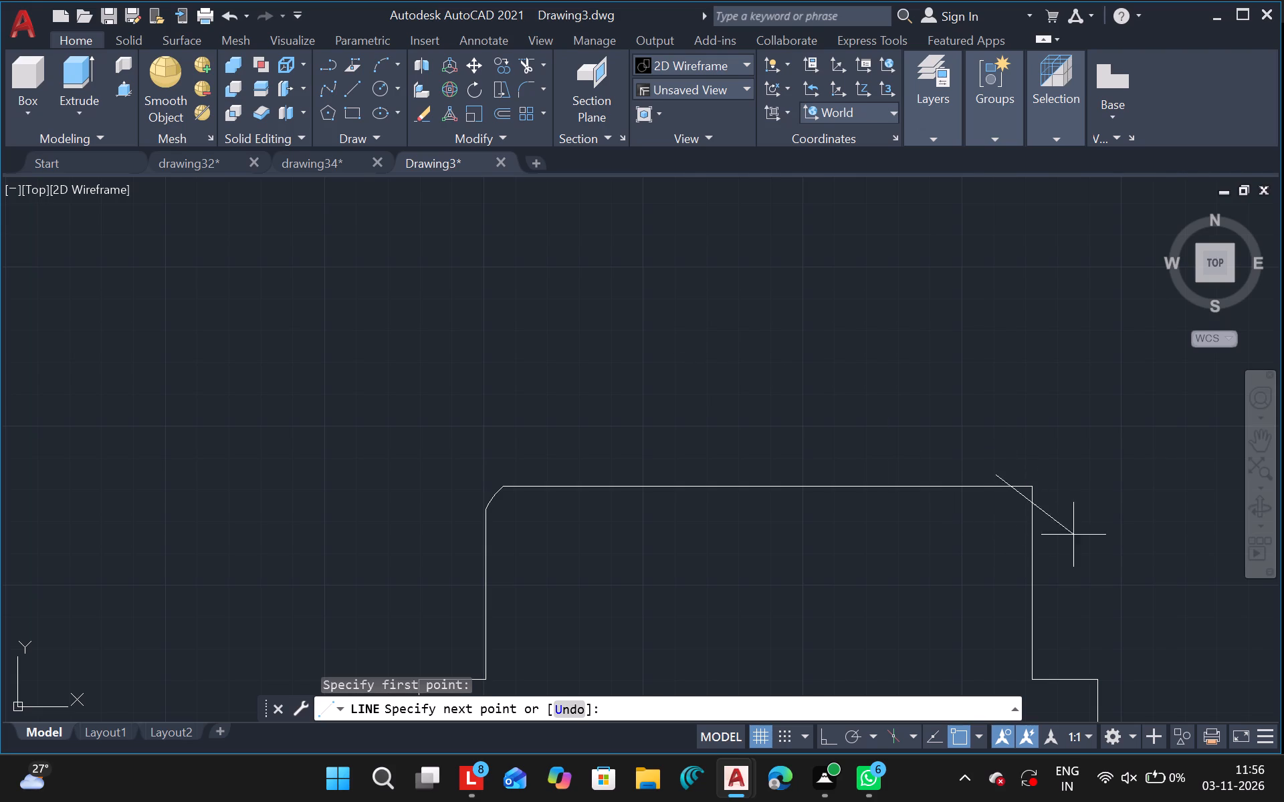
drag(1075, 536, 1068, 547)
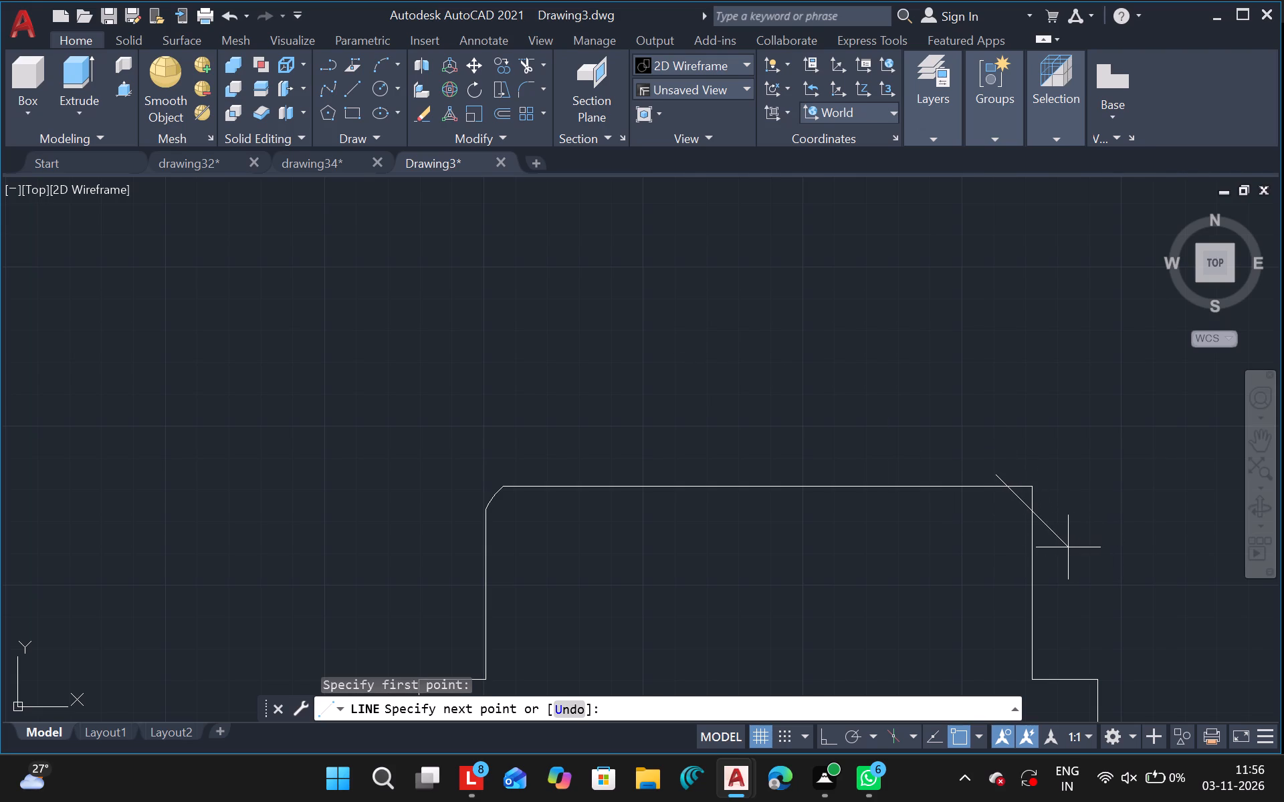
click(1068, 547)
key(Escape)
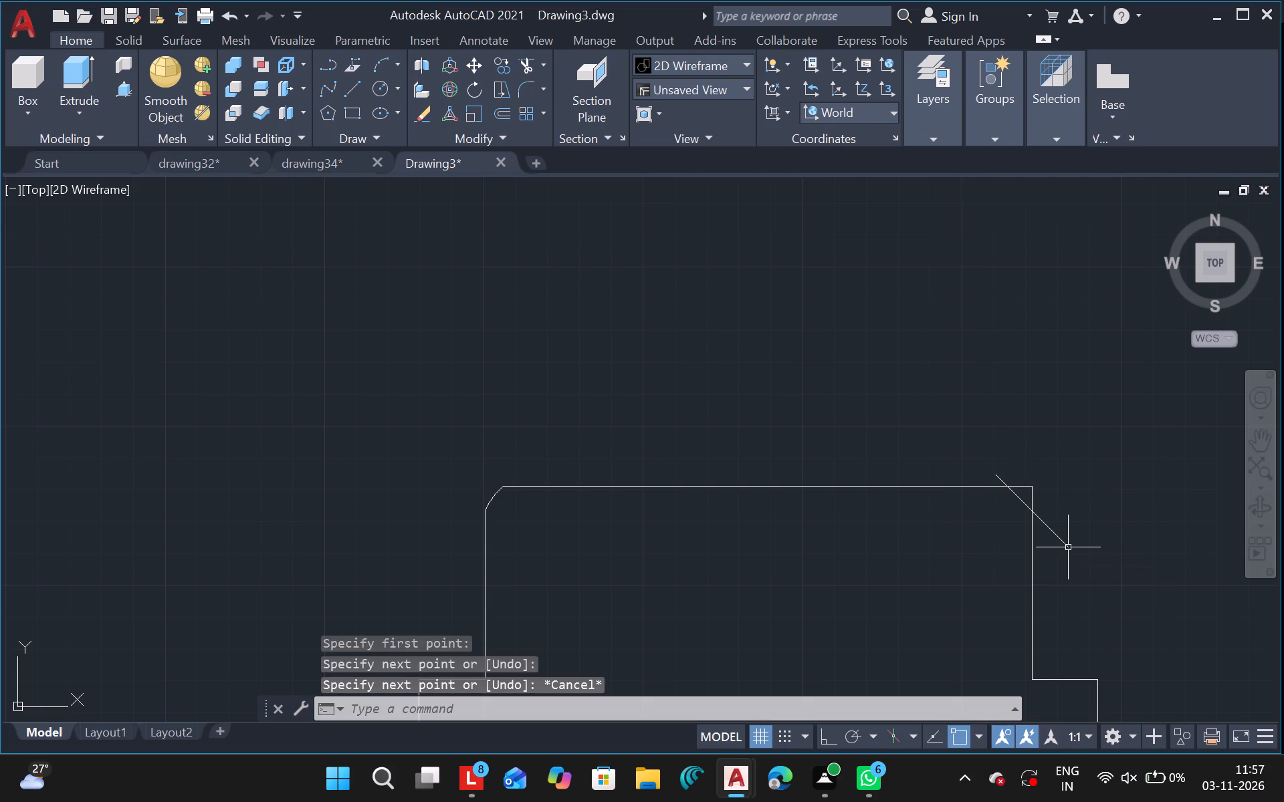
Draw a three-point arc from the diagonal's right-side crossing through its top-edge crossing, ending inside the upper part below the top edge.
click(381, 57)
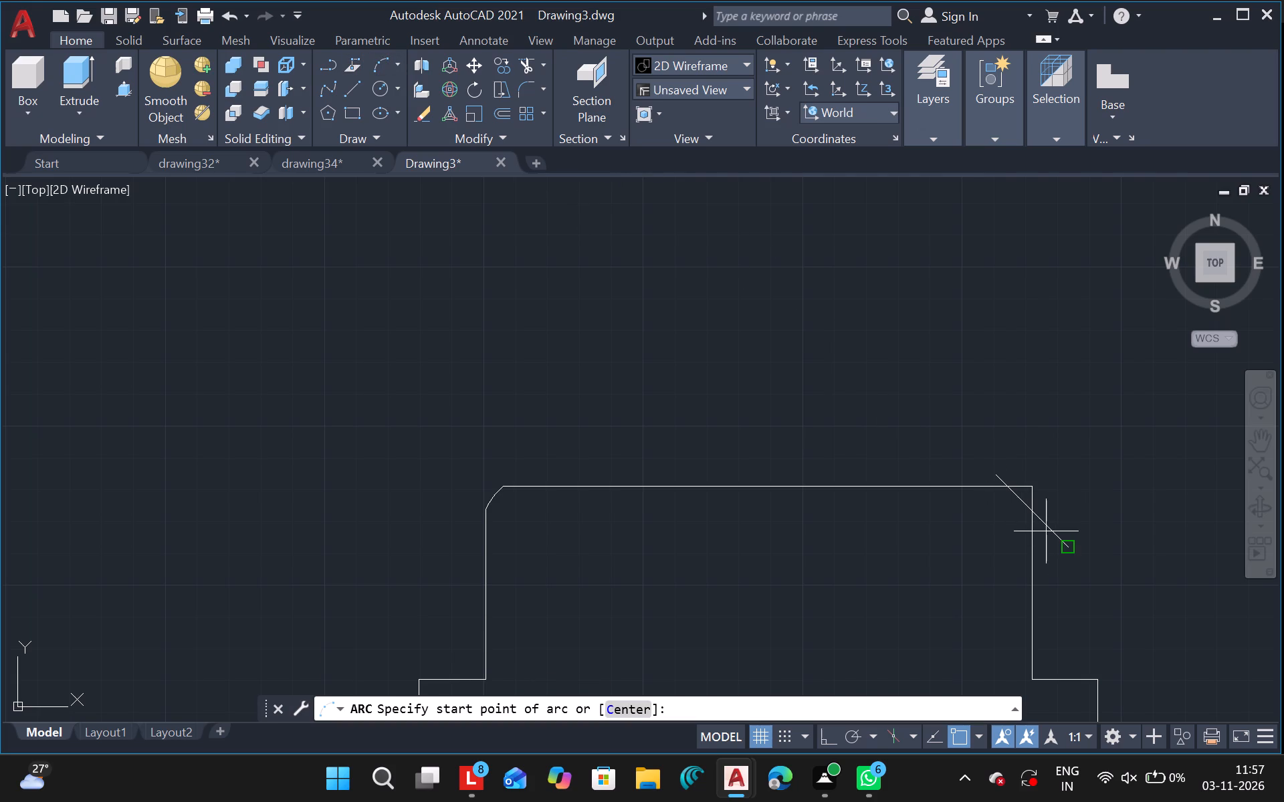
drag(1033, 515, 1017, 497)
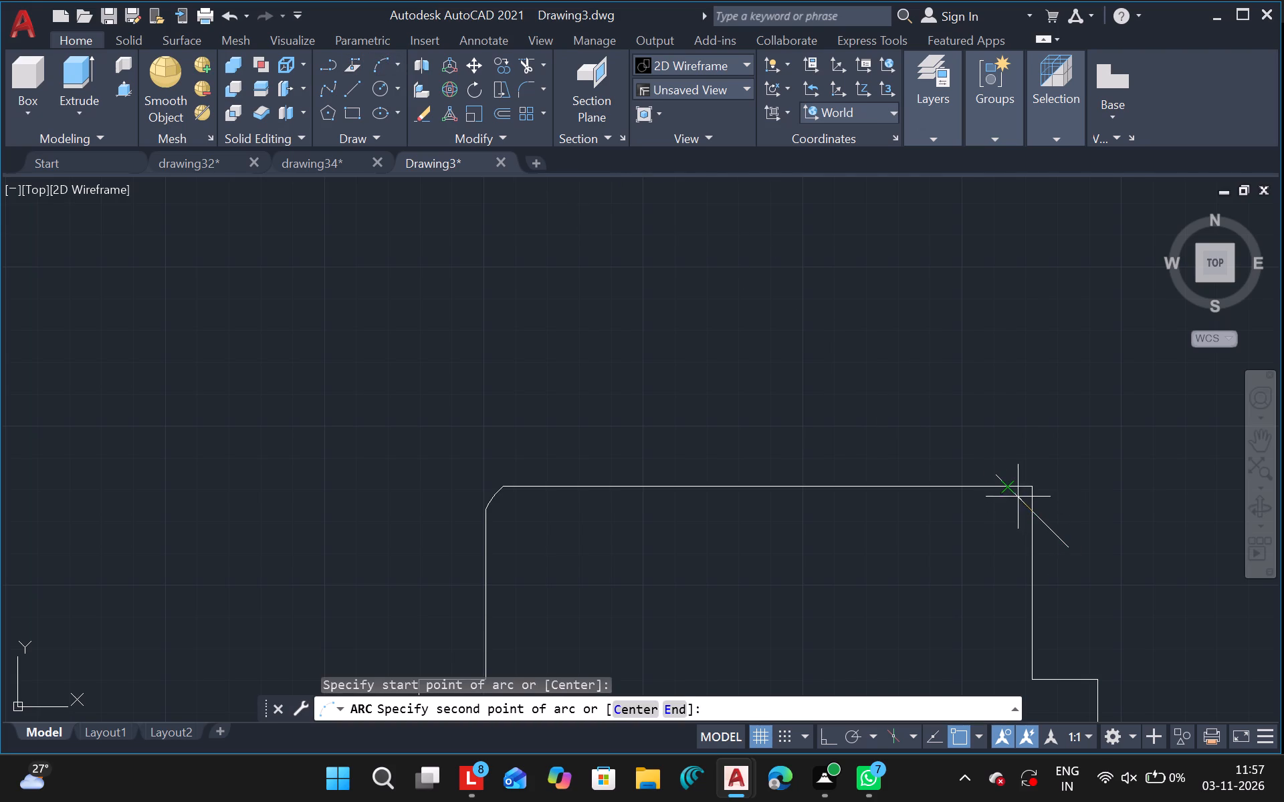
drag(1017, 497, 1010, 489)
click(1010, 489)
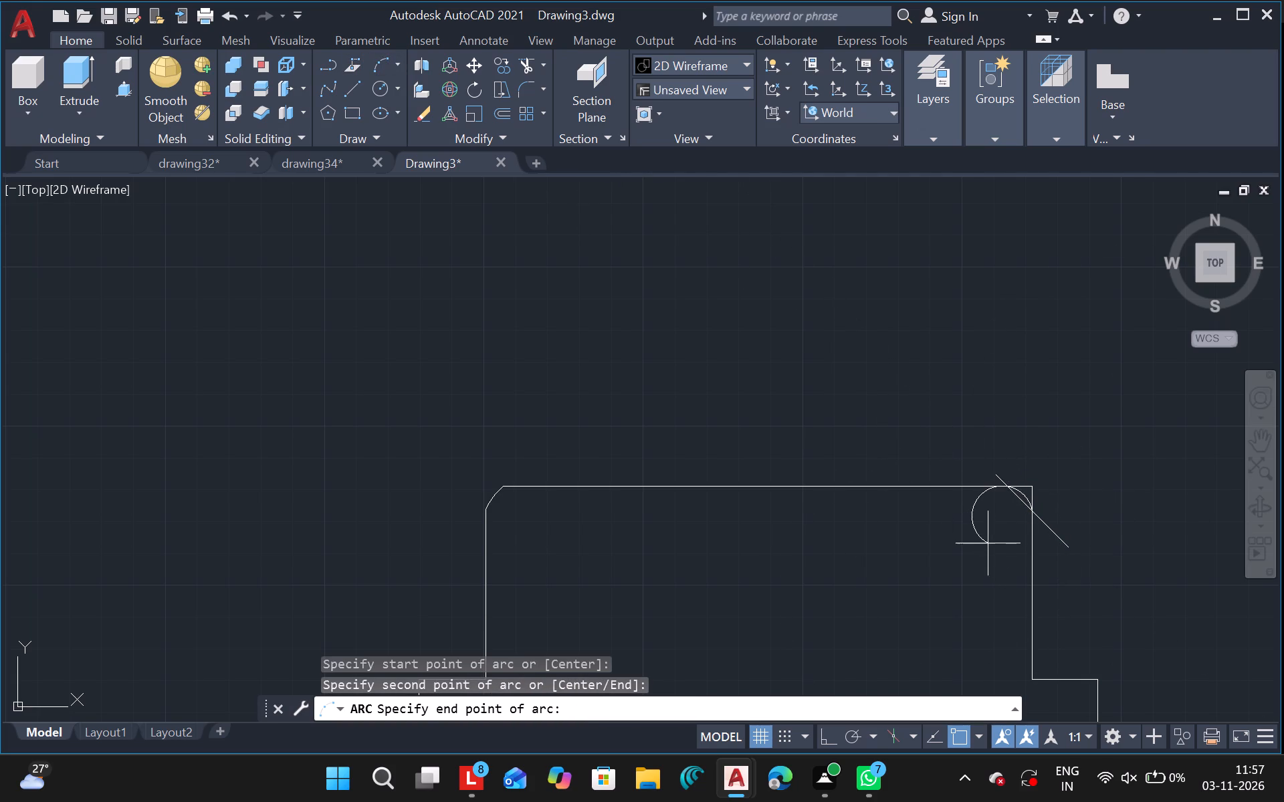
click(959, 522)
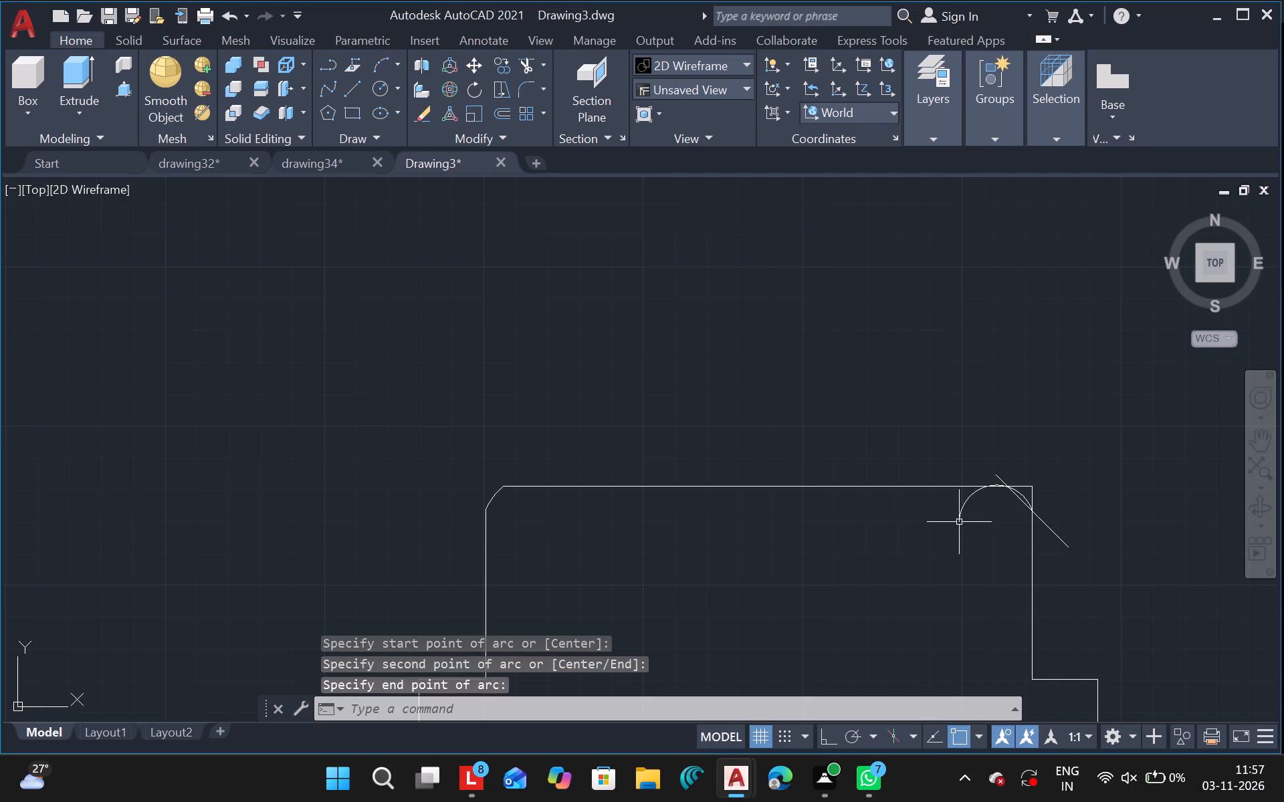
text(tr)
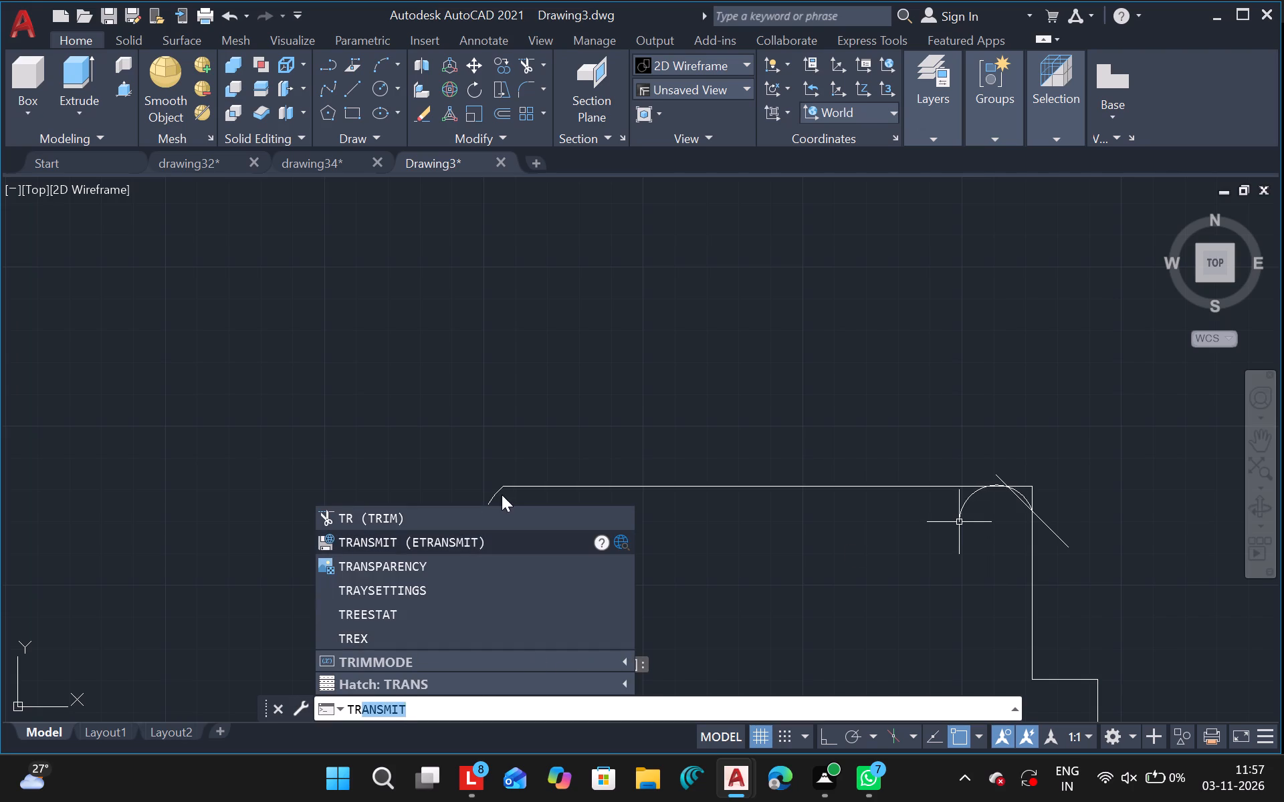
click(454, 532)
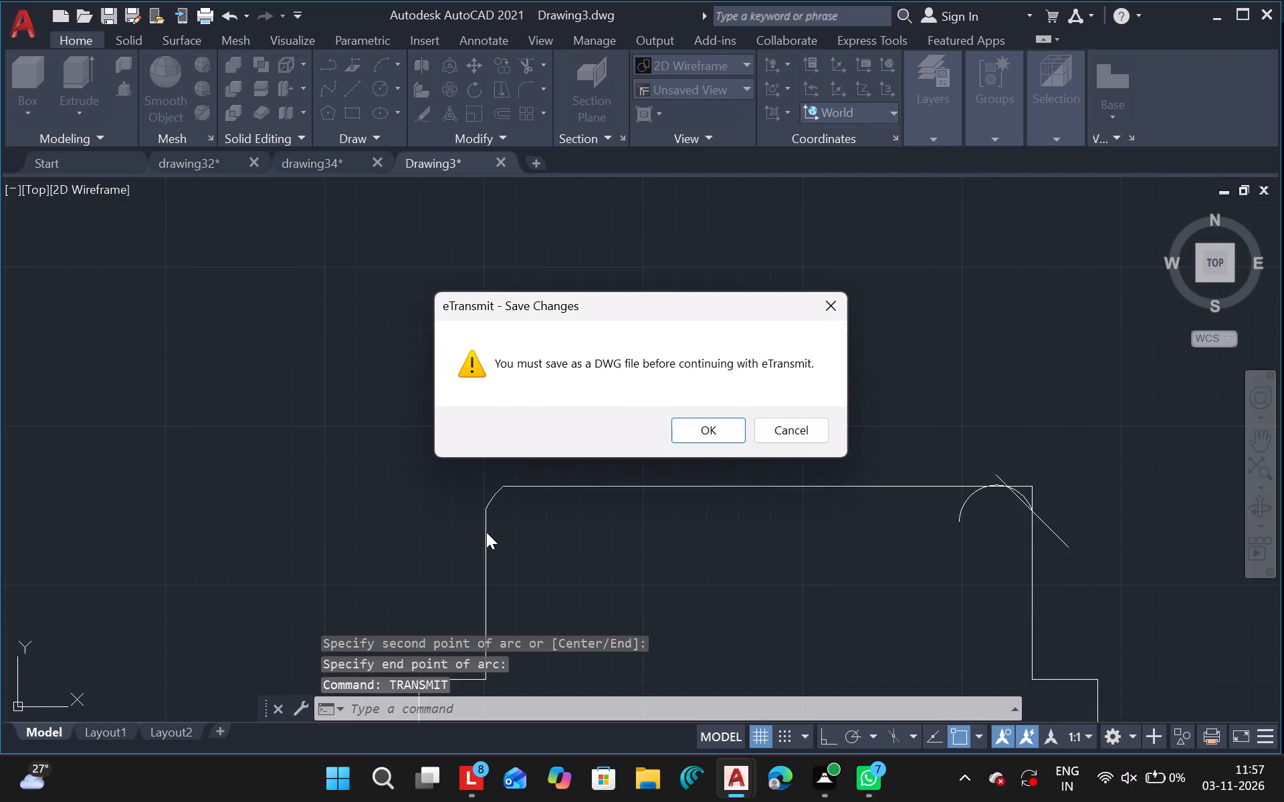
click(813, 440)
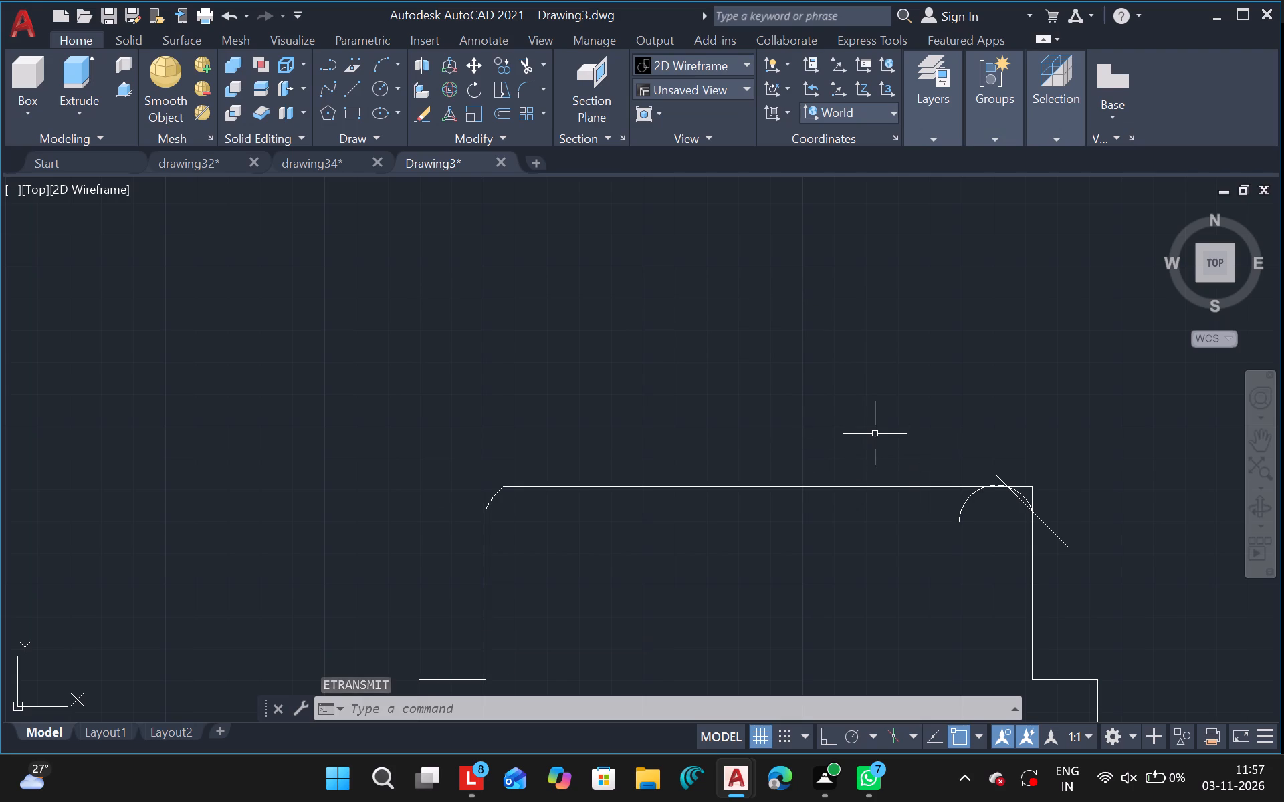
Trim the arc's excess, the square corner and the diagonal guide line at the upper part's top-right, leaving only the rounded corner.
text(tr)
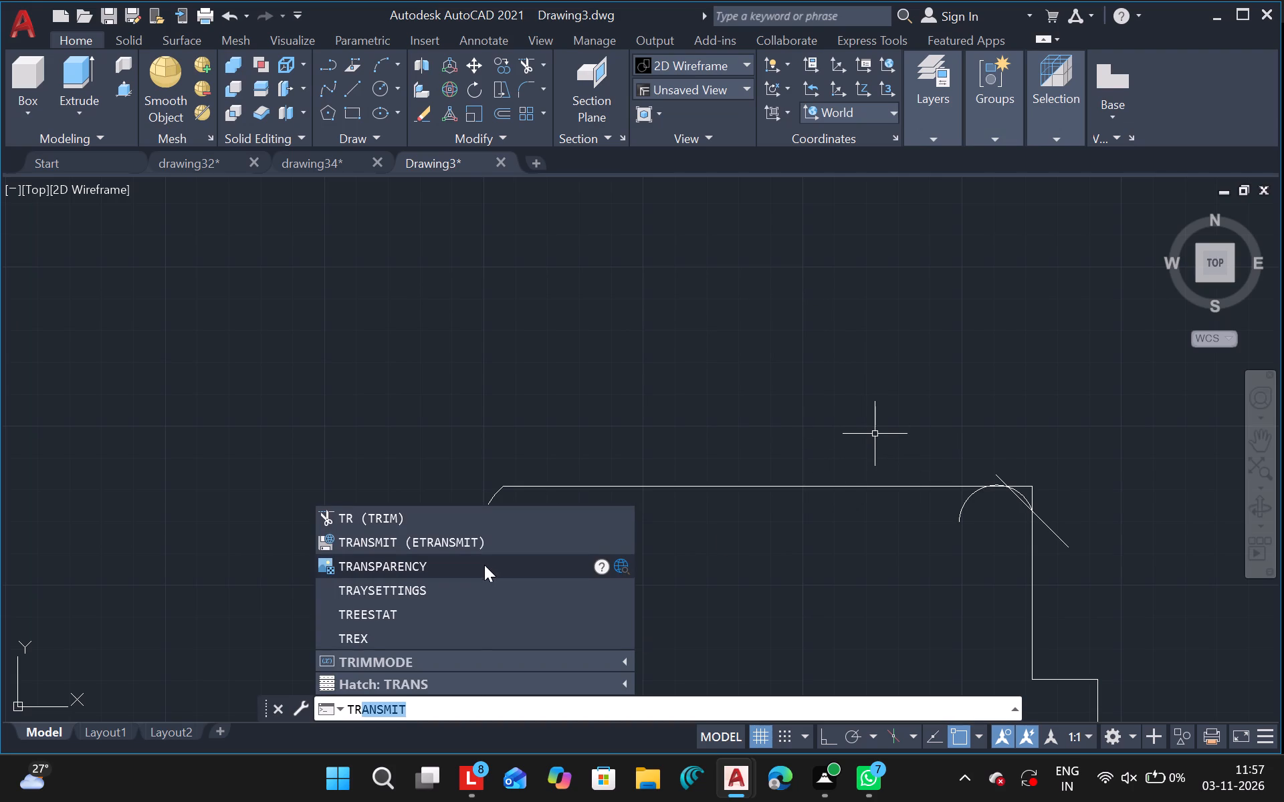
click(442, 526)
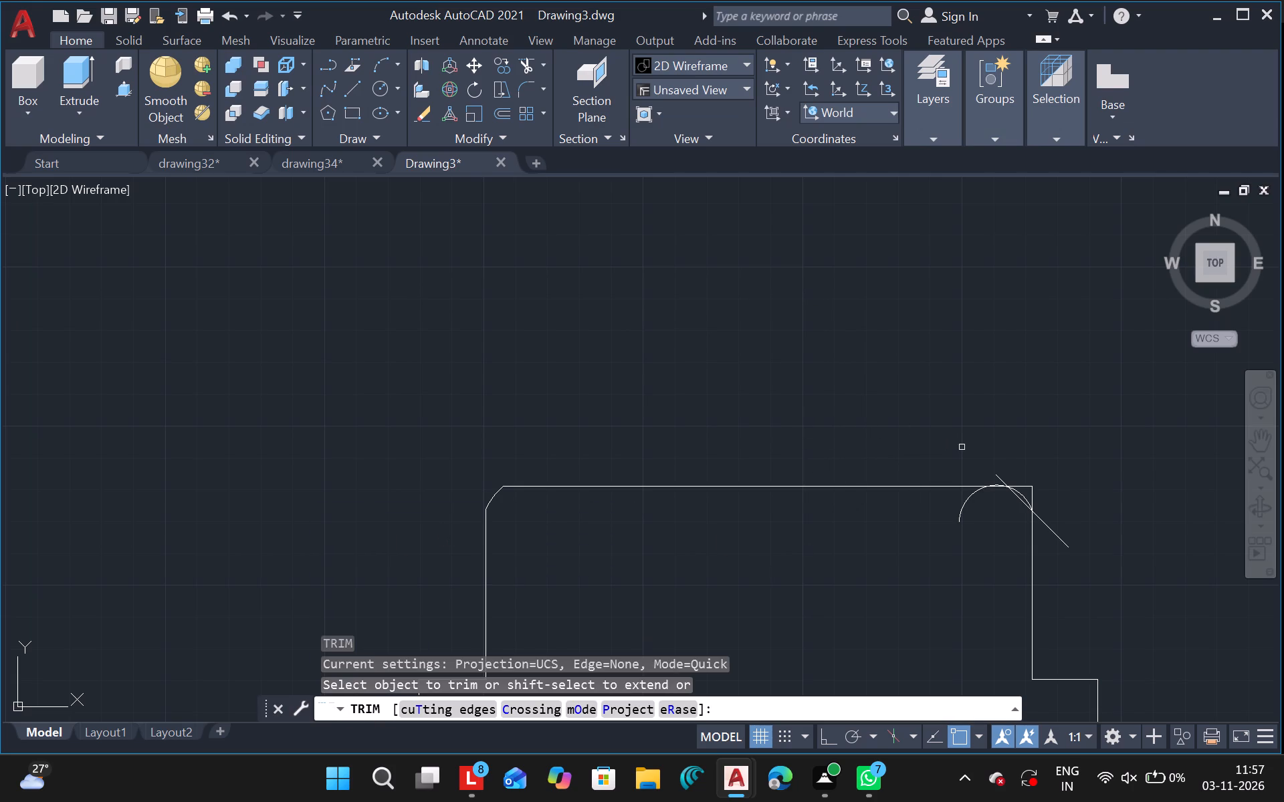
click(961, 505)
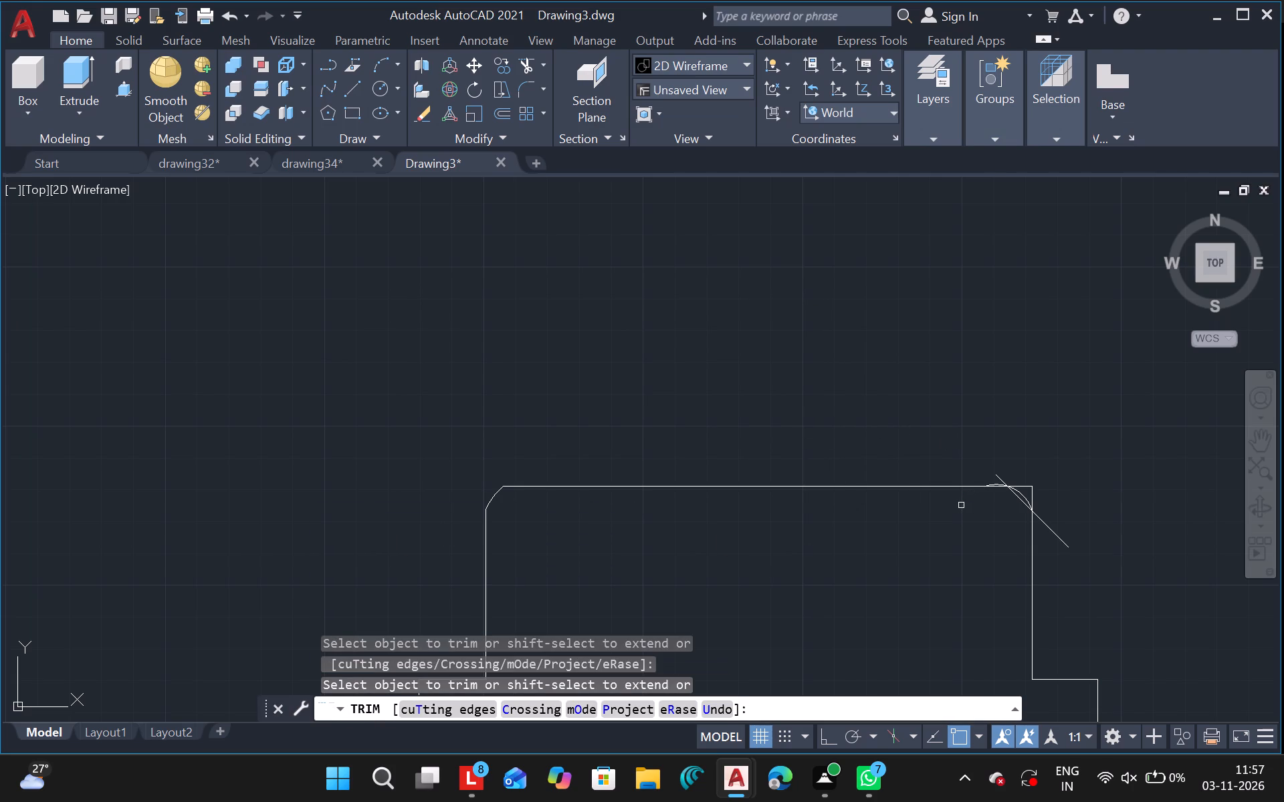
click(1031, 487)
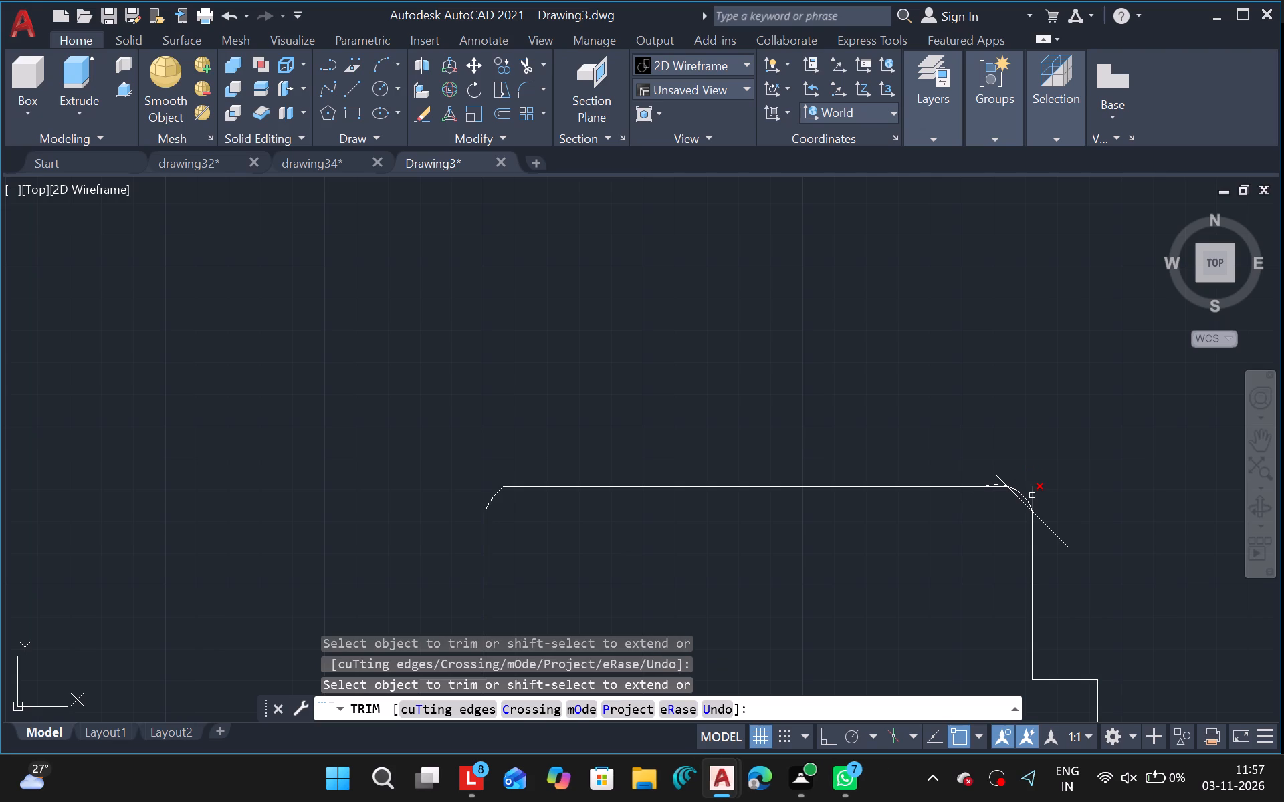
click(1032, 495)
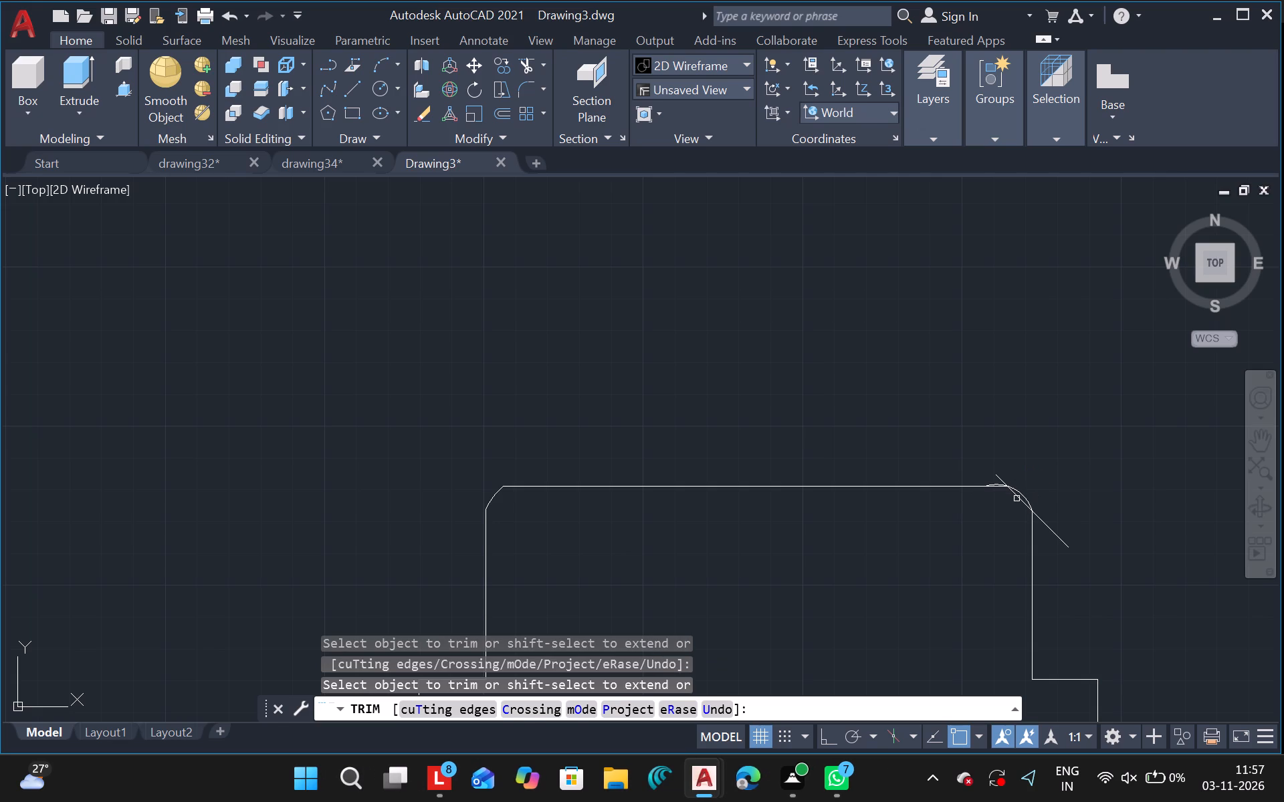
drag(1016, 499, 999, 475)
drag(999, 475, 999, 481)
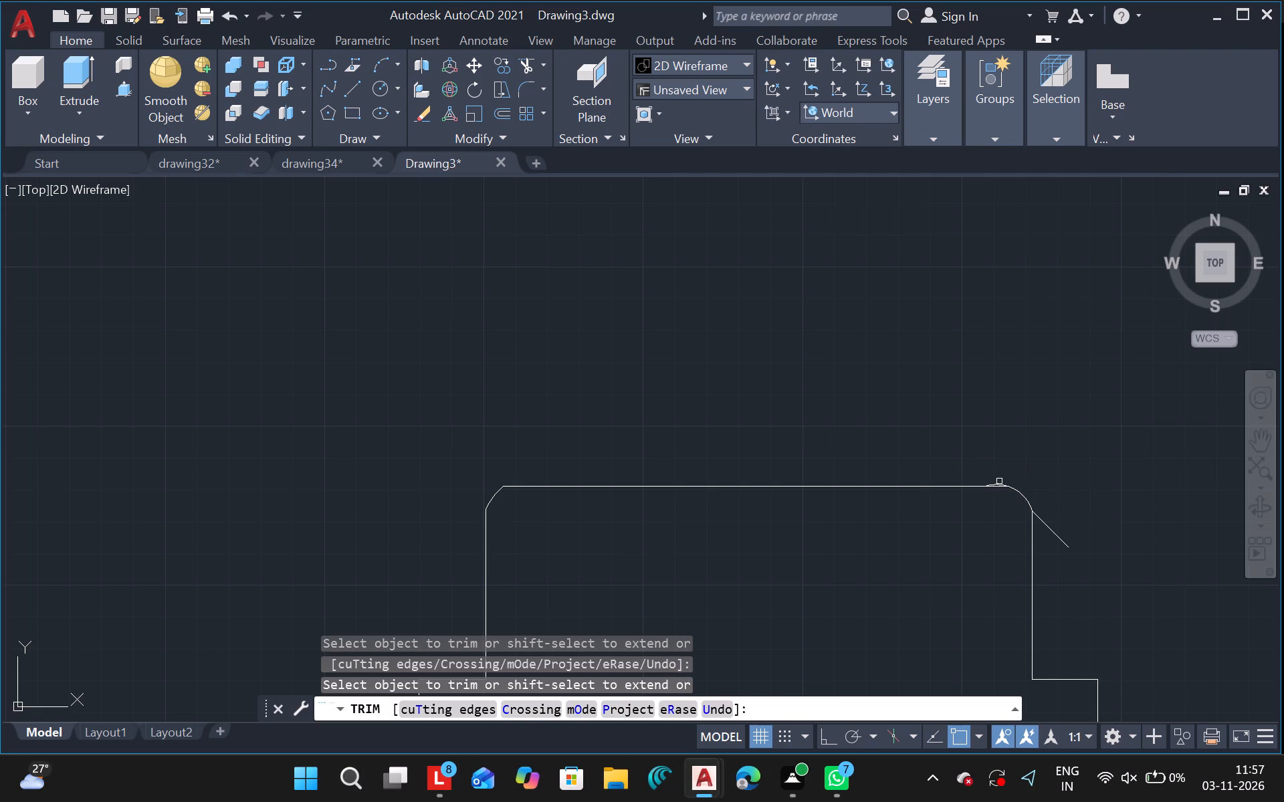
drag(999, 481, 992, 483)
click(992, 483)
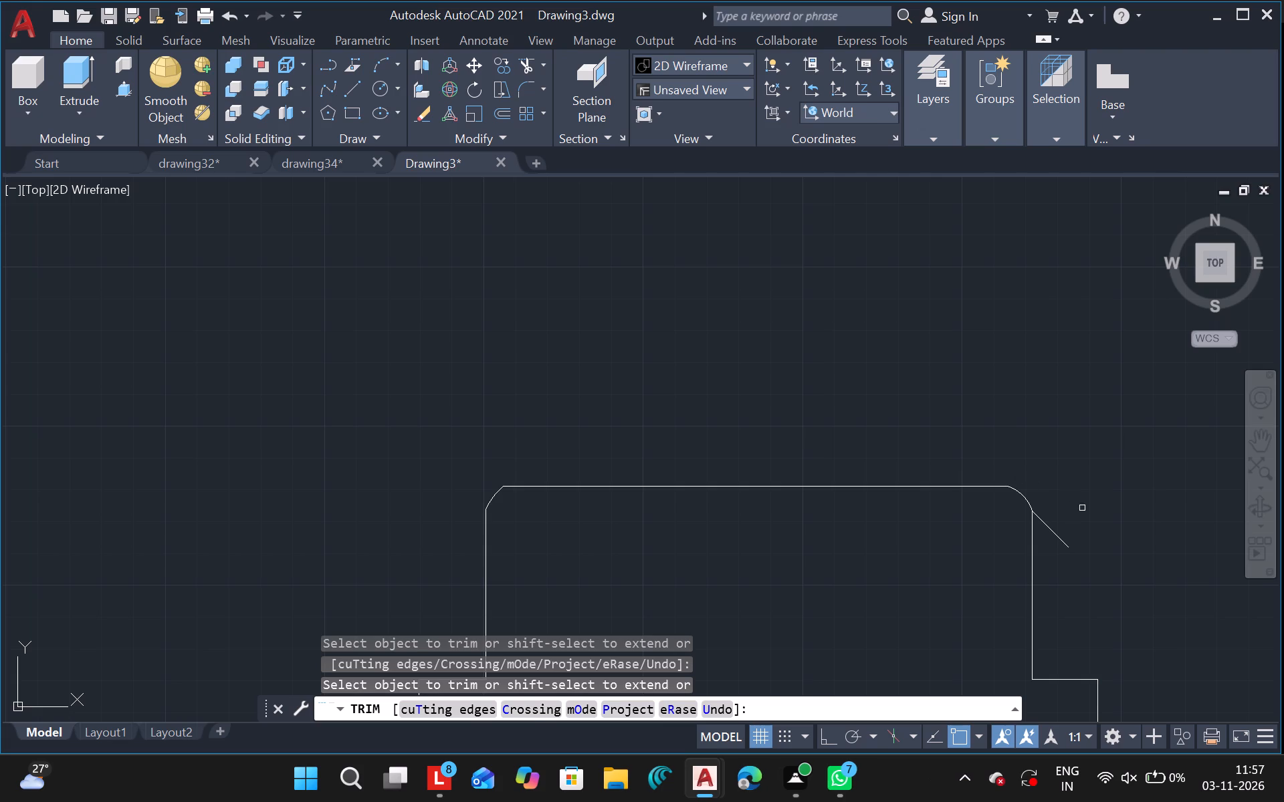
click(1062, 539)
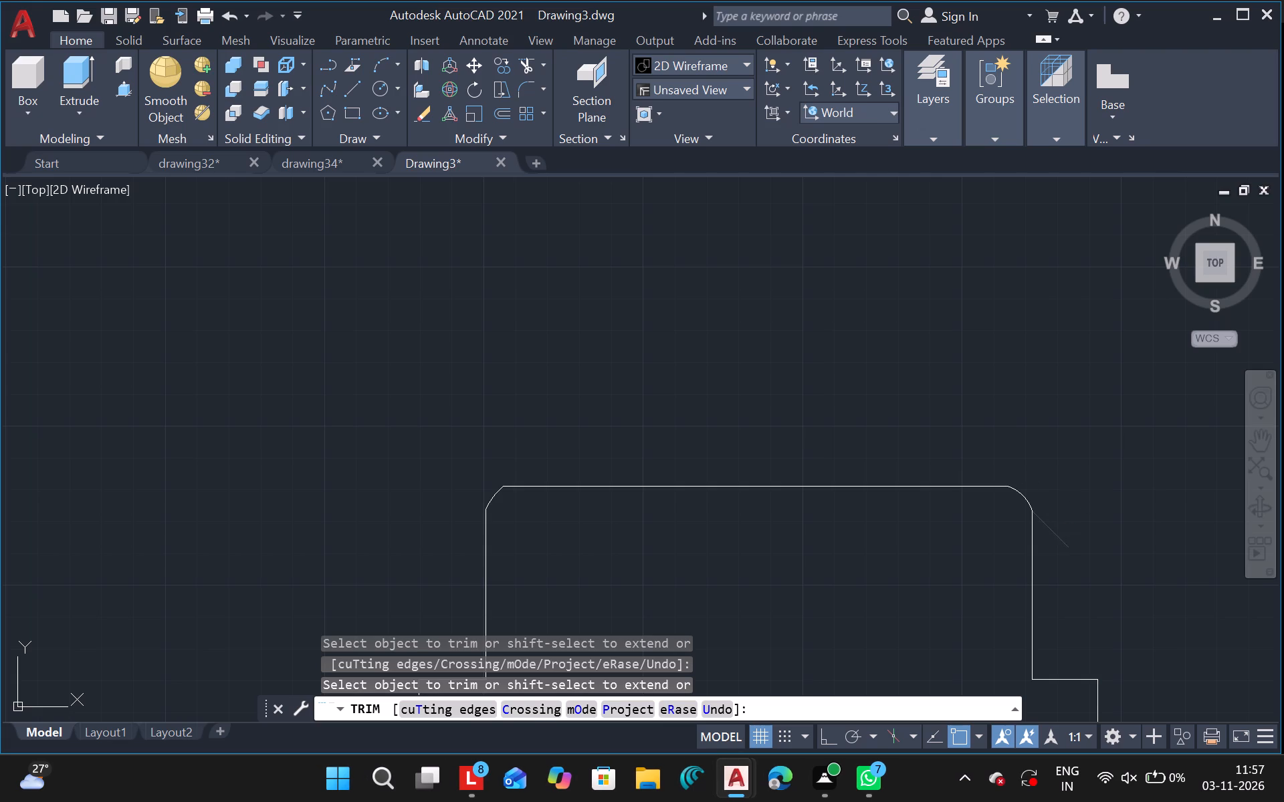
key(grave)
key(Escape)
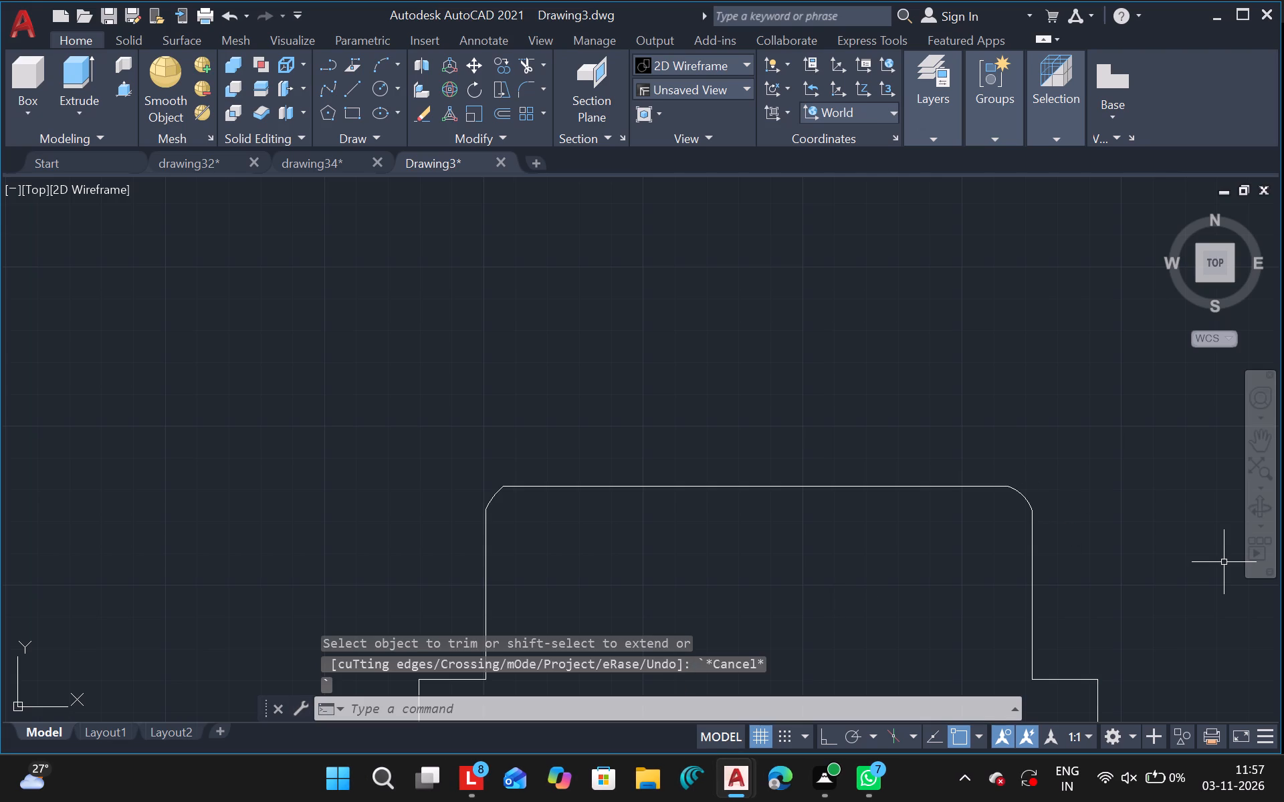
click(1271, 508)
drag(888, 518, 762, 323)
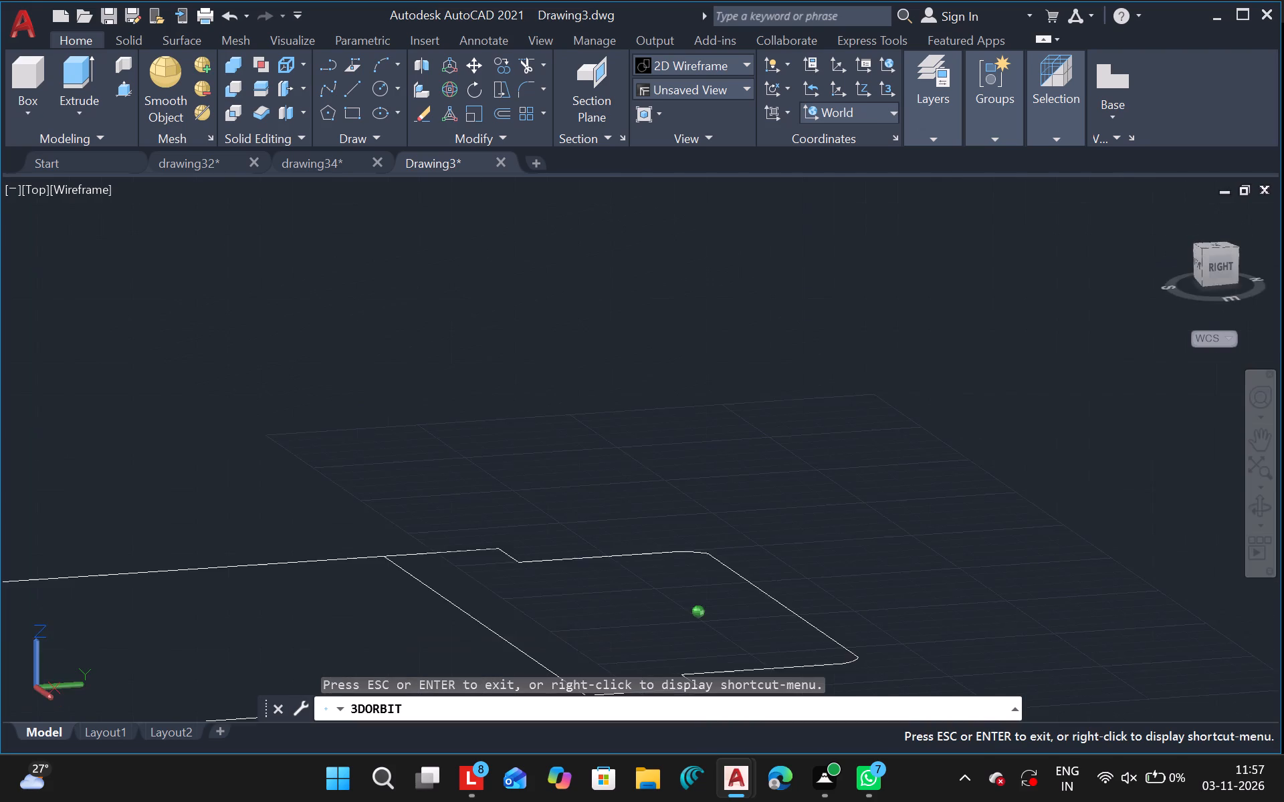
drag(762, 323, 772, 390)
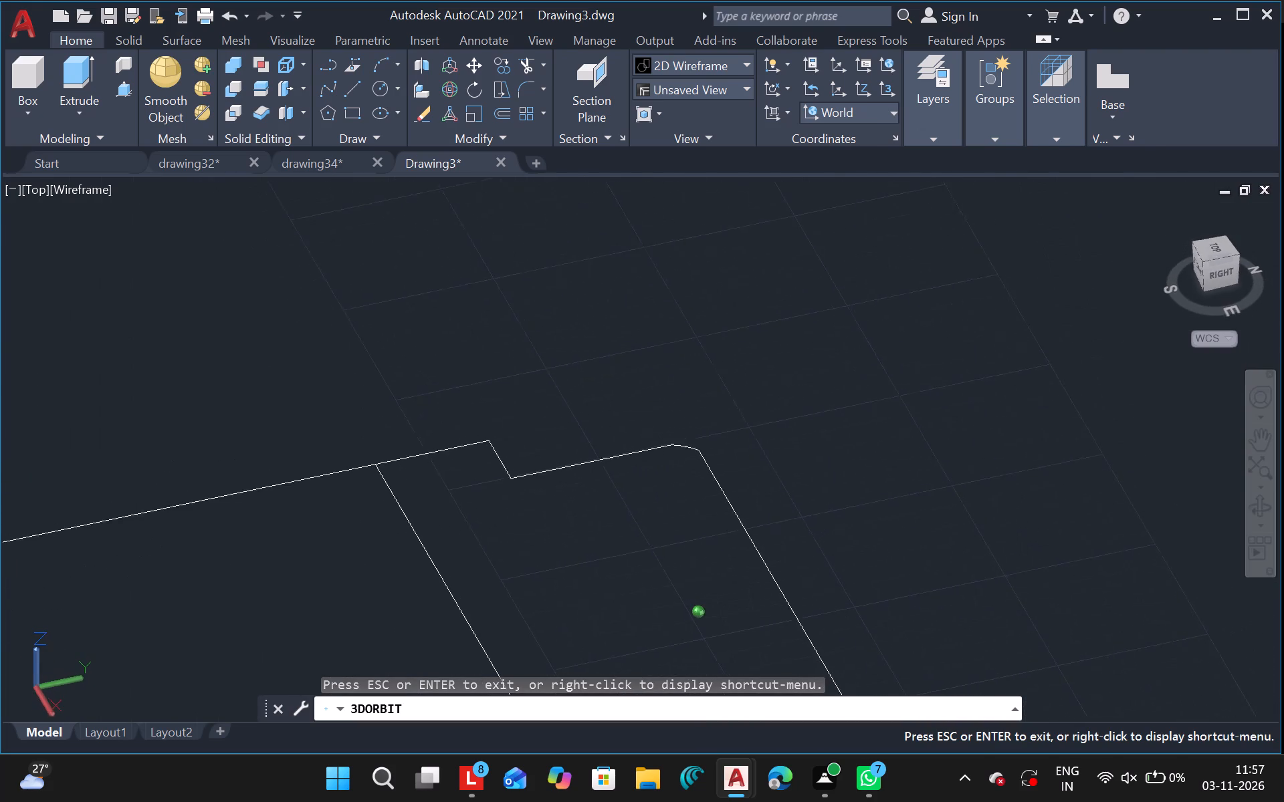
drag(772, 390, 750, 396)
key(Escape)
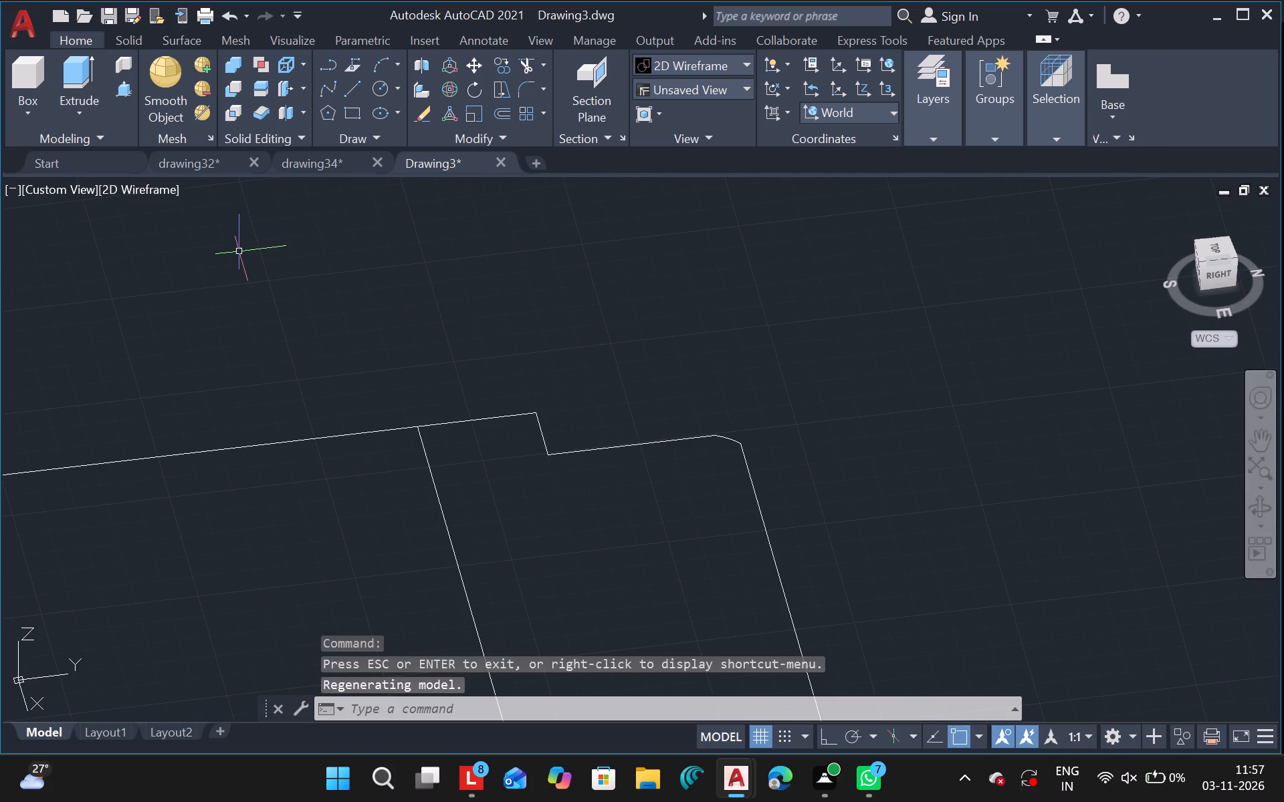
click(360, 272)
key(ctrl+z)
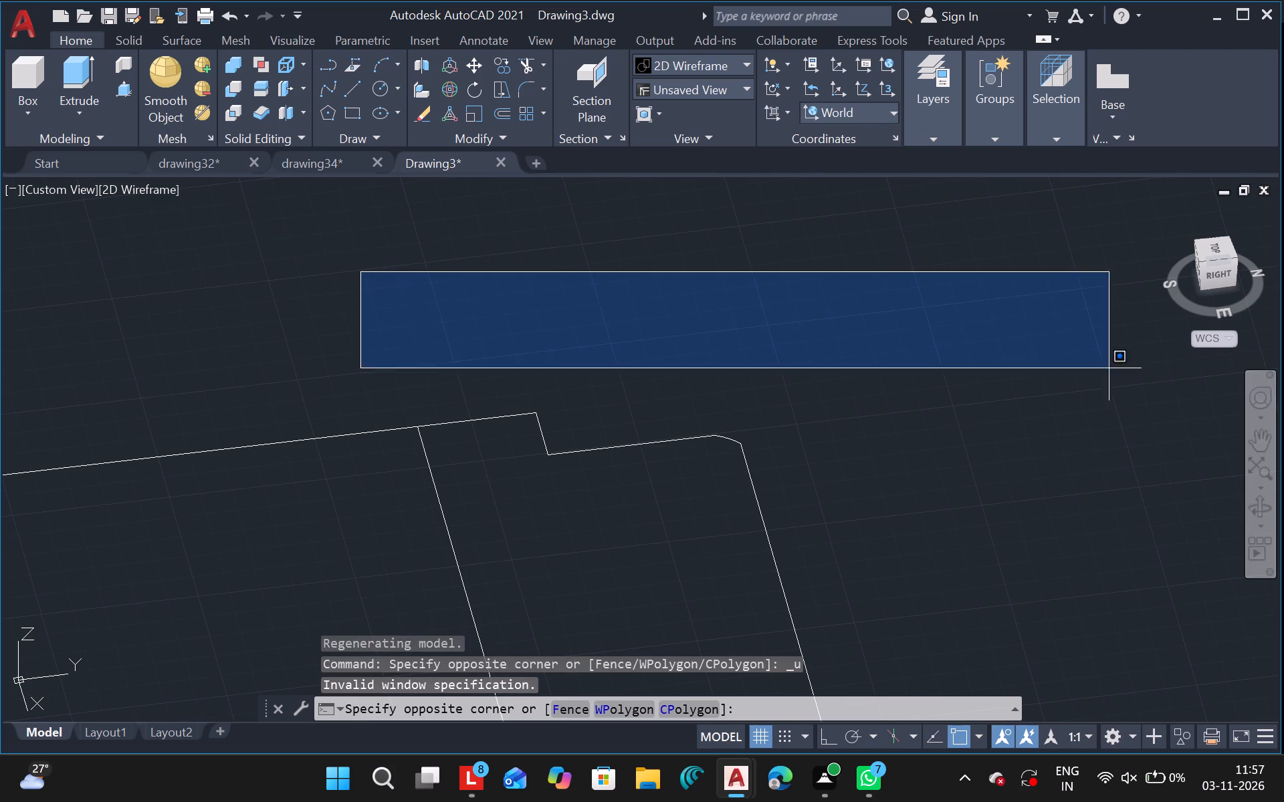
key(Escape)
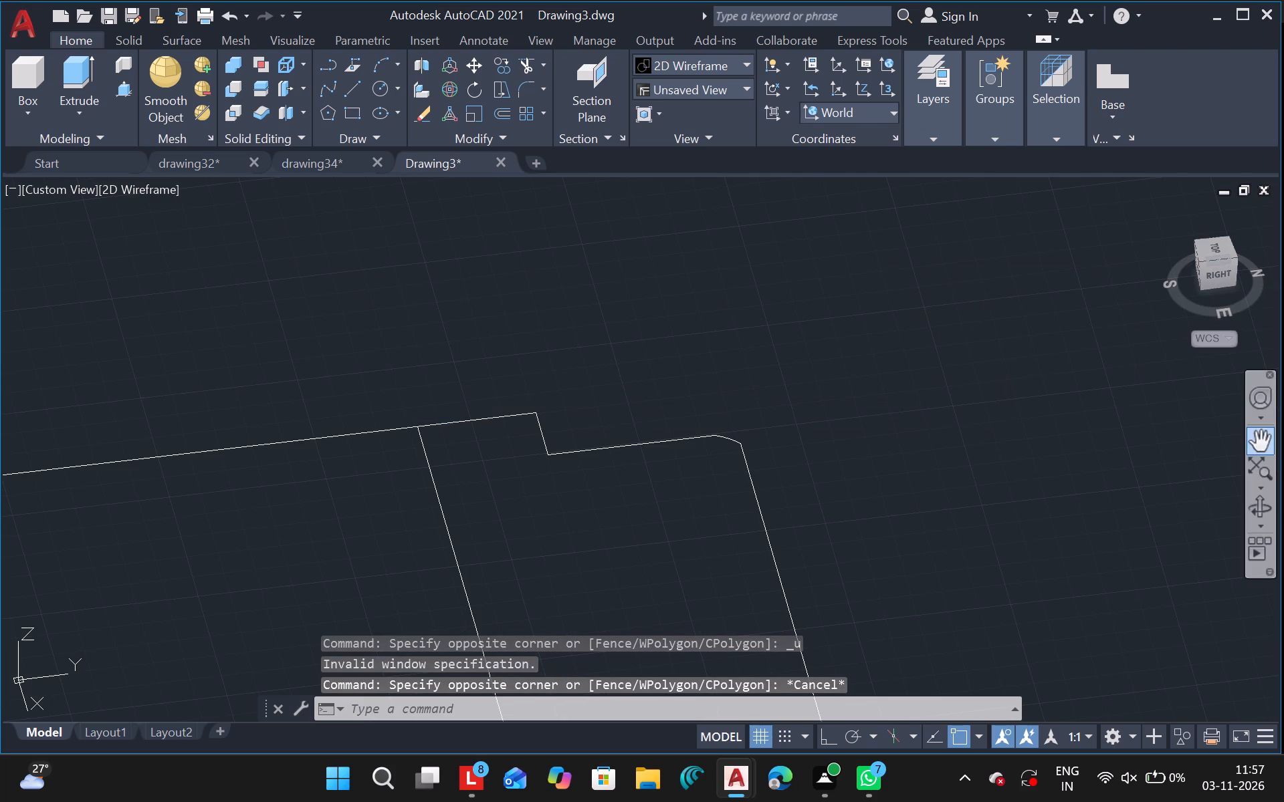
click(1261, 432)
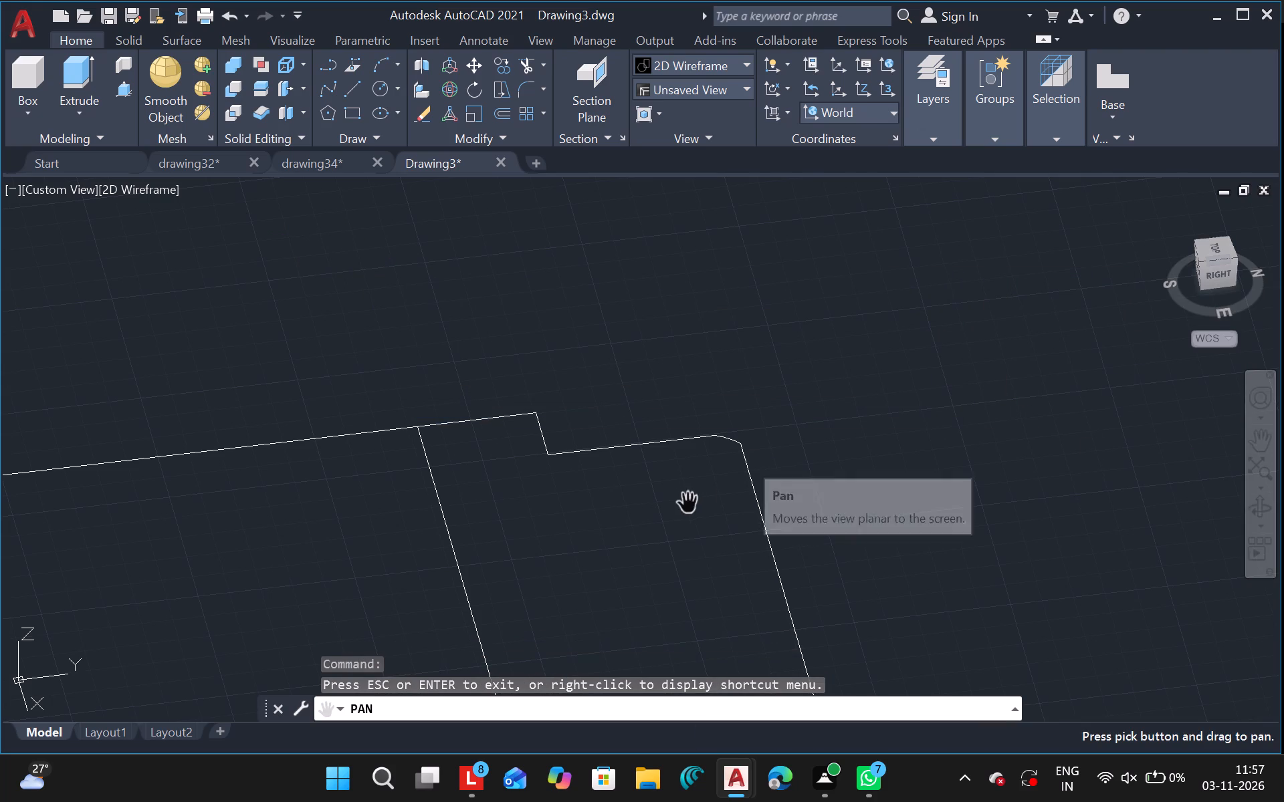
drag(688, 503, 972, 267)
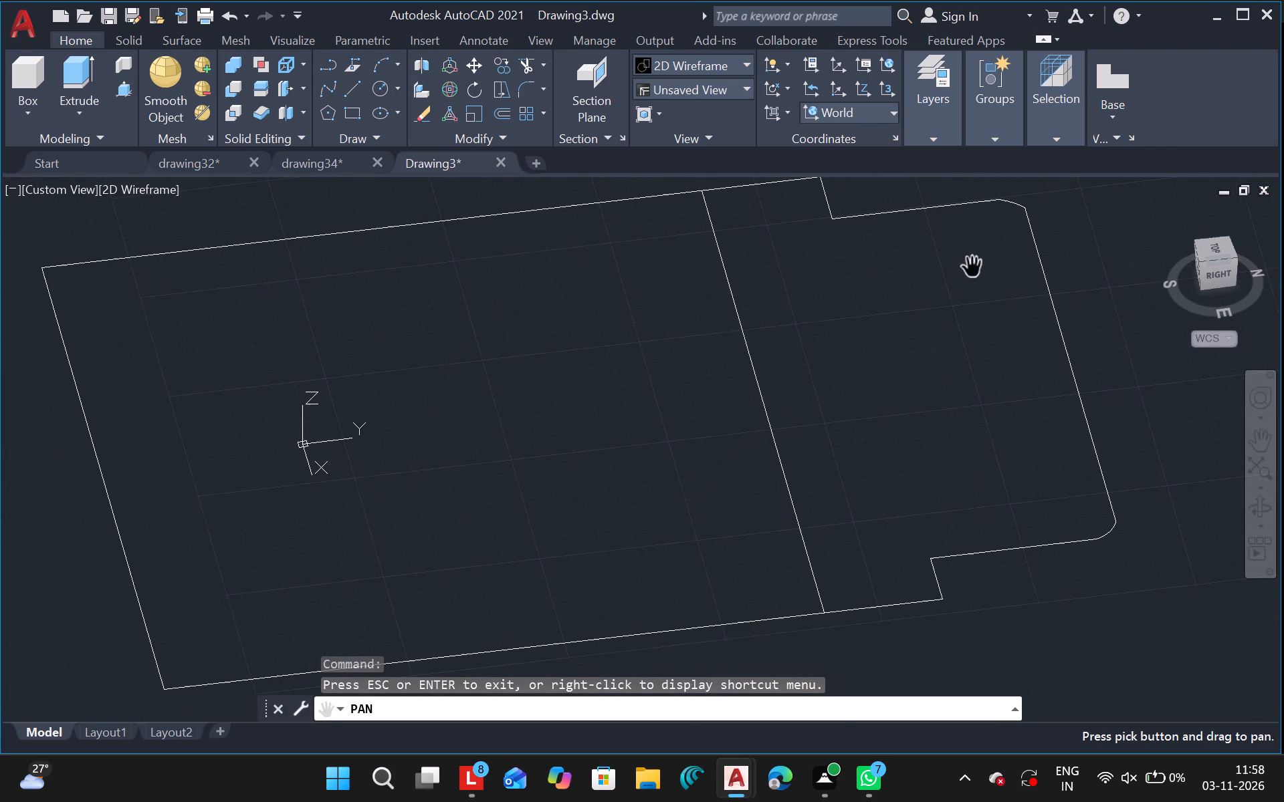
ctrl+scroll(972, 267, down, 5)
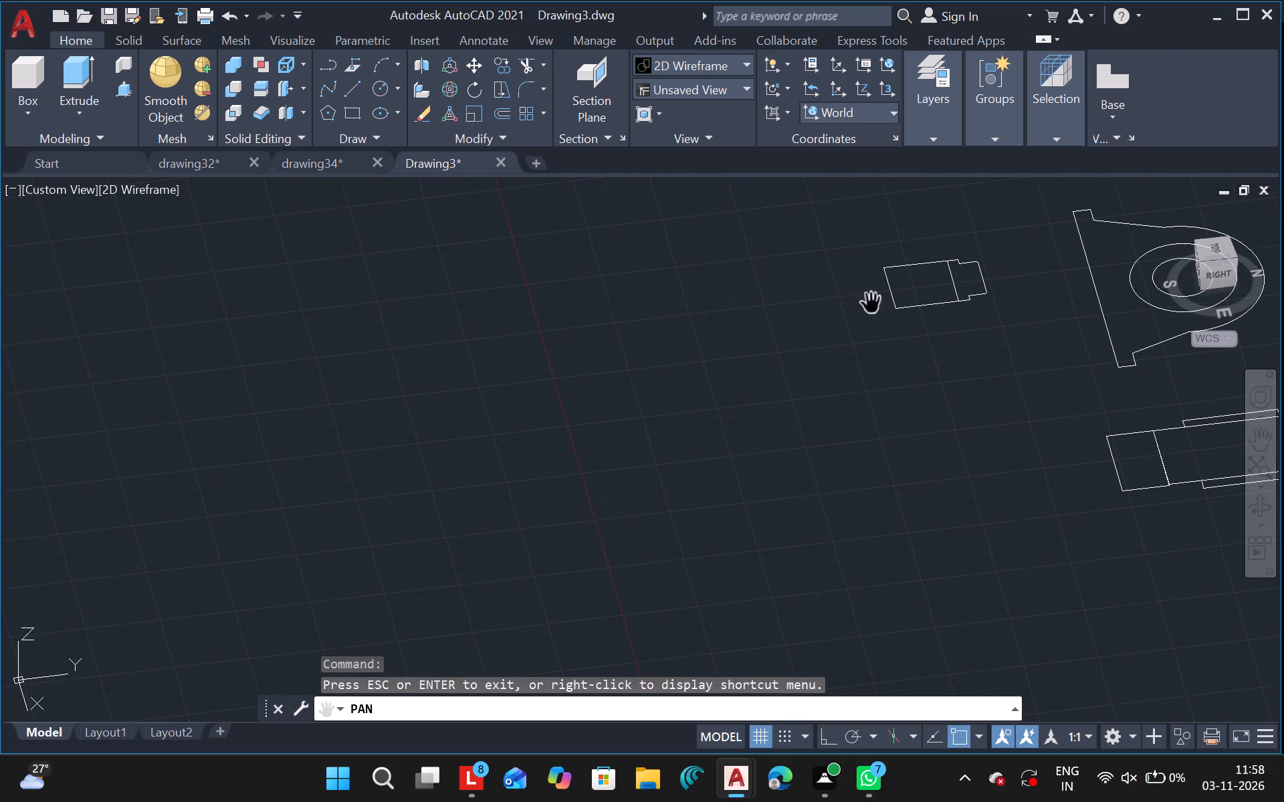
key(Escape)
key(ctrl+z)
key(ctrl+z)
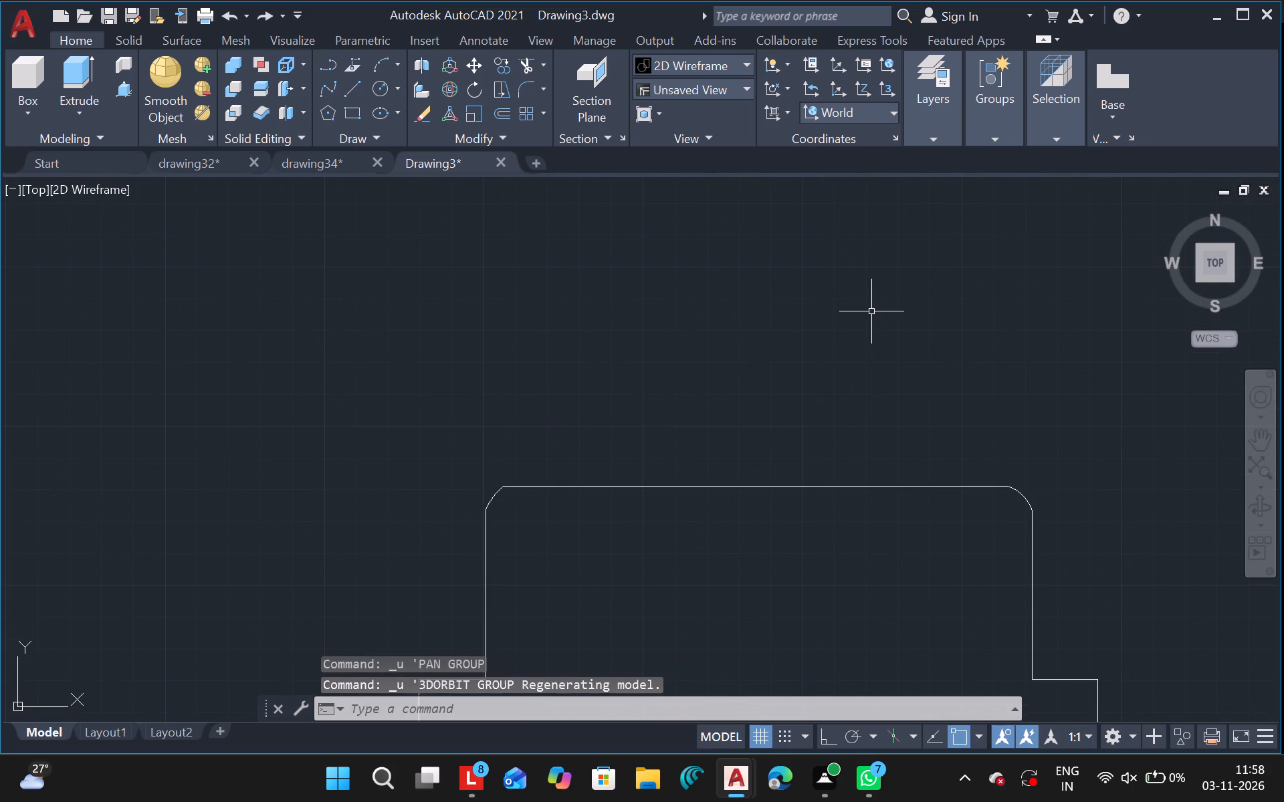
Undo the last trims and the three-point arc at the upper part's top-right corner, back to the diagonal guide line across the square corner.
key(ctrl+z)
key(ctrl+z)
key(ctrl+z)
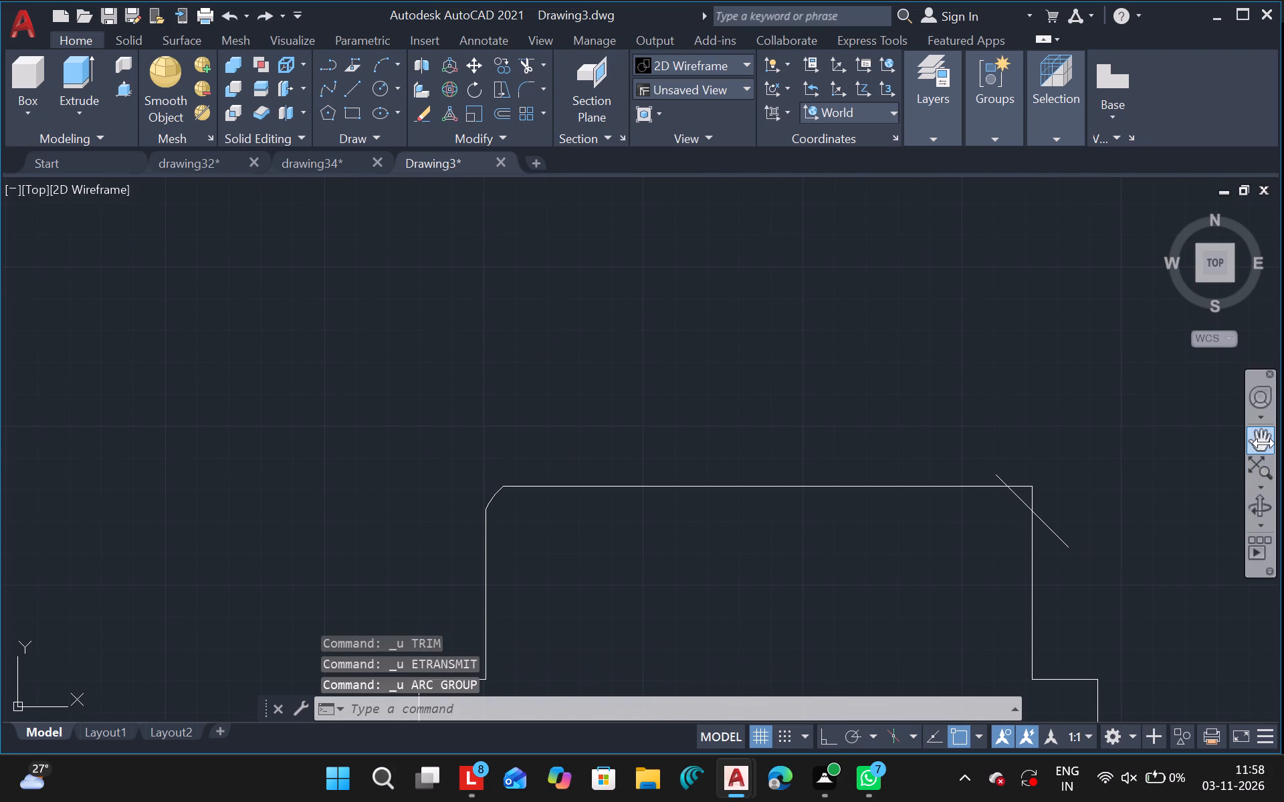
Examine the overall arrangement of the four views in the drawing.
click(1264, 444)
drag(699, 575, 706, 424)
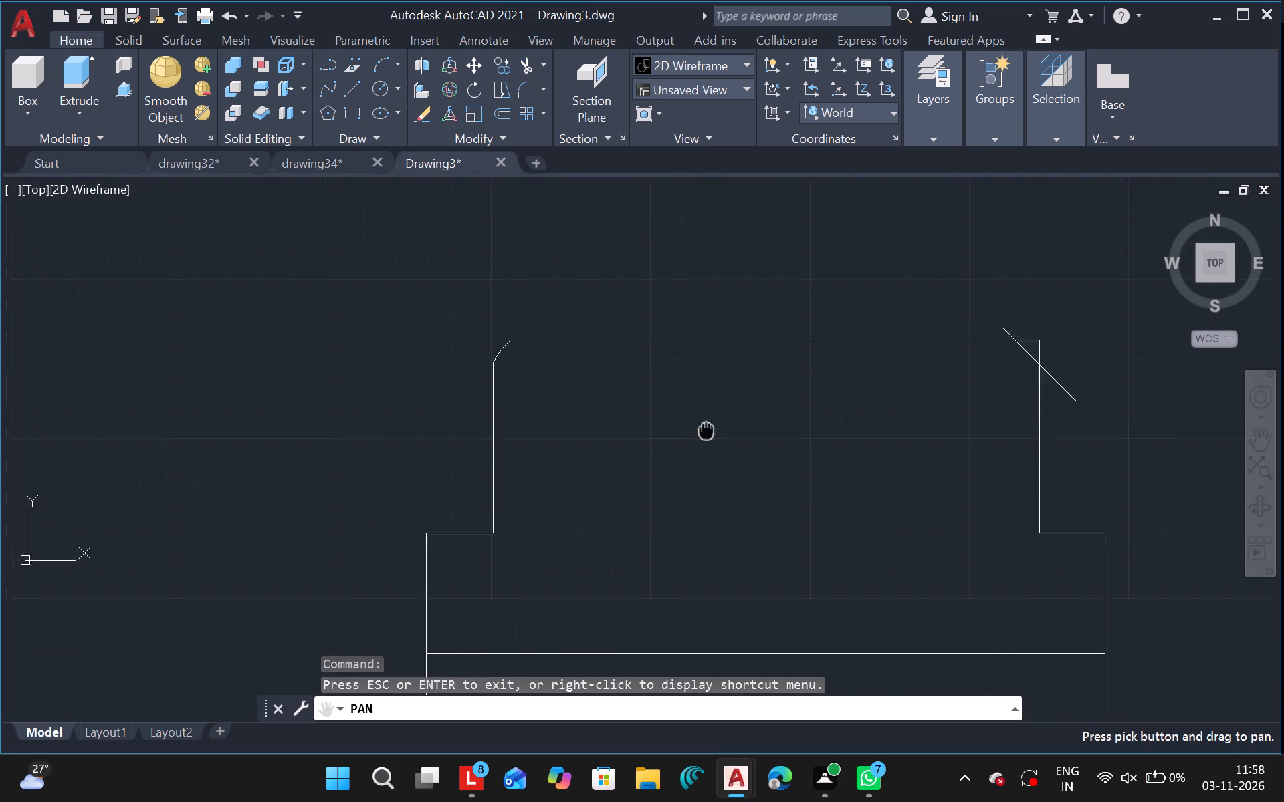
drag(706, 424, 712, 306)
ctrl+scroll(712, 306, down, 2)
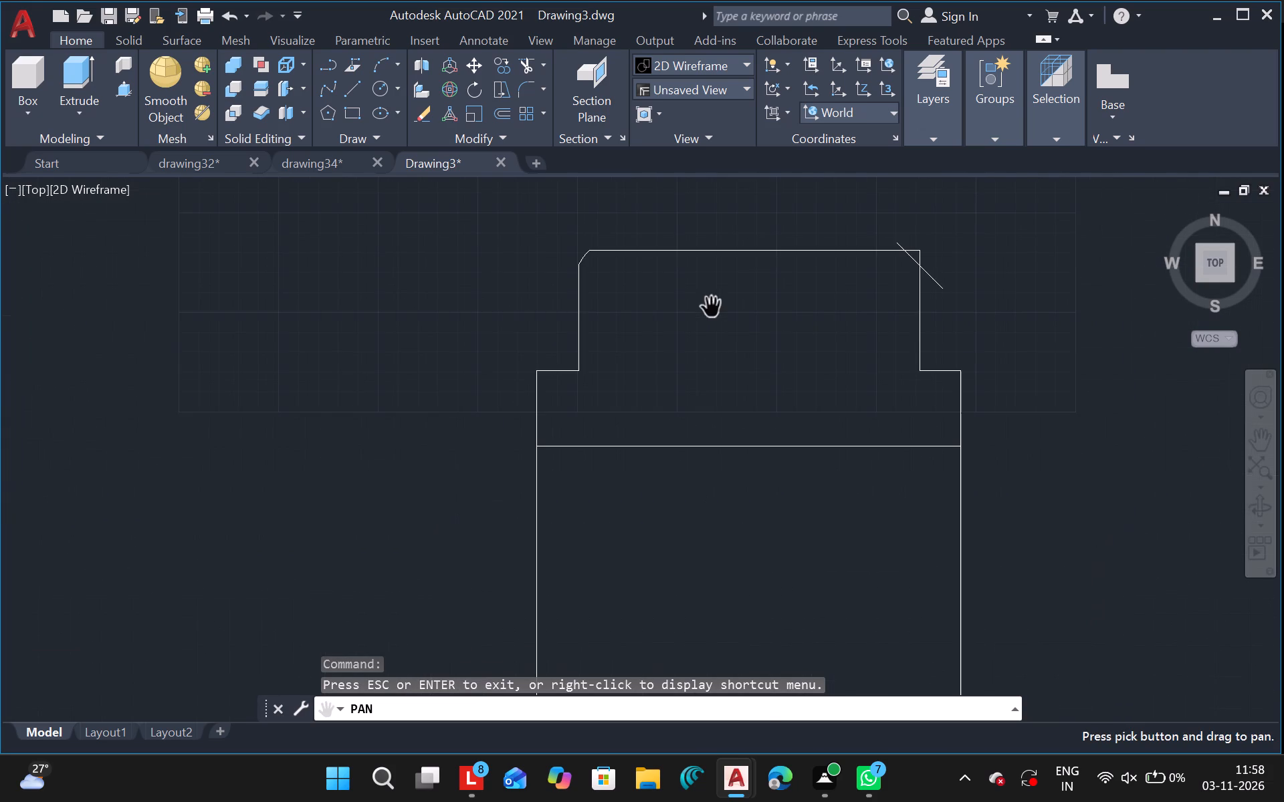
ctrl+scroll(712, 306, down, 6)
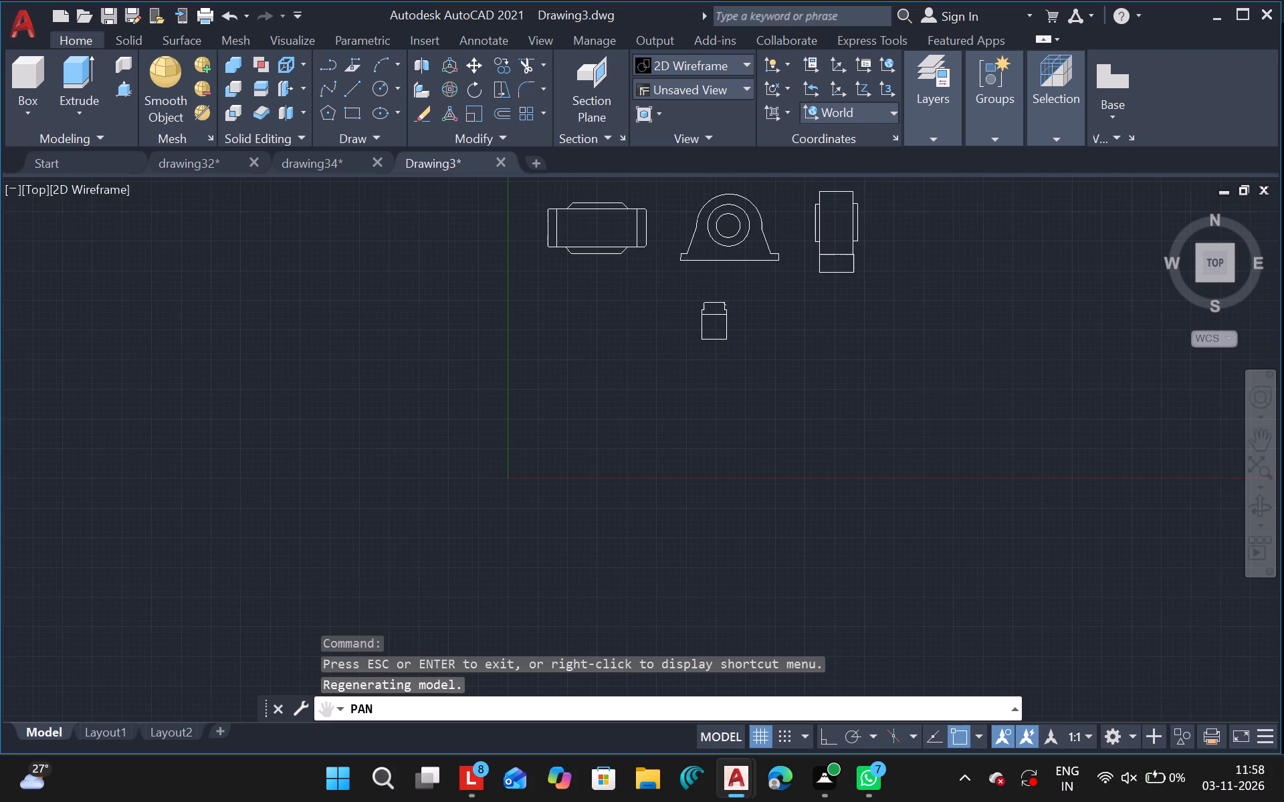
drag(871, 291, 866, 336)
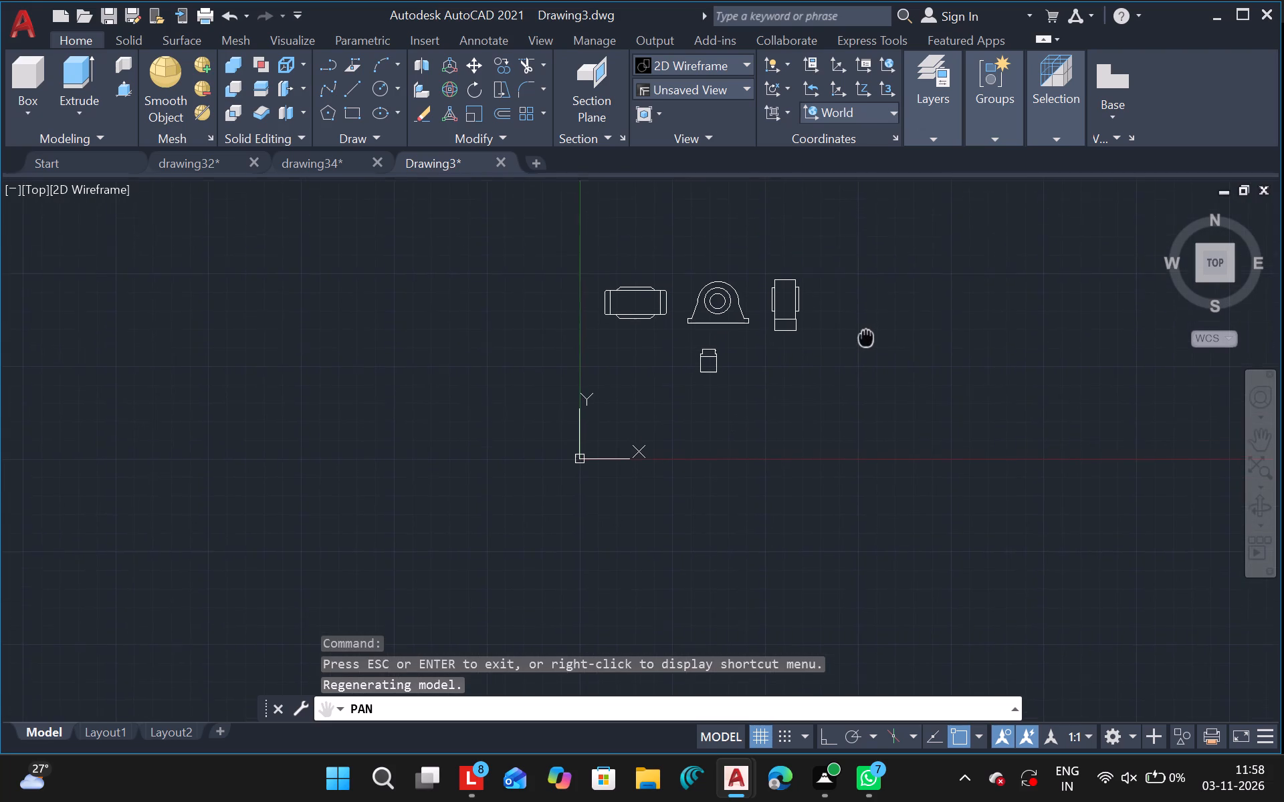
drag(866, 336, 806, 323)
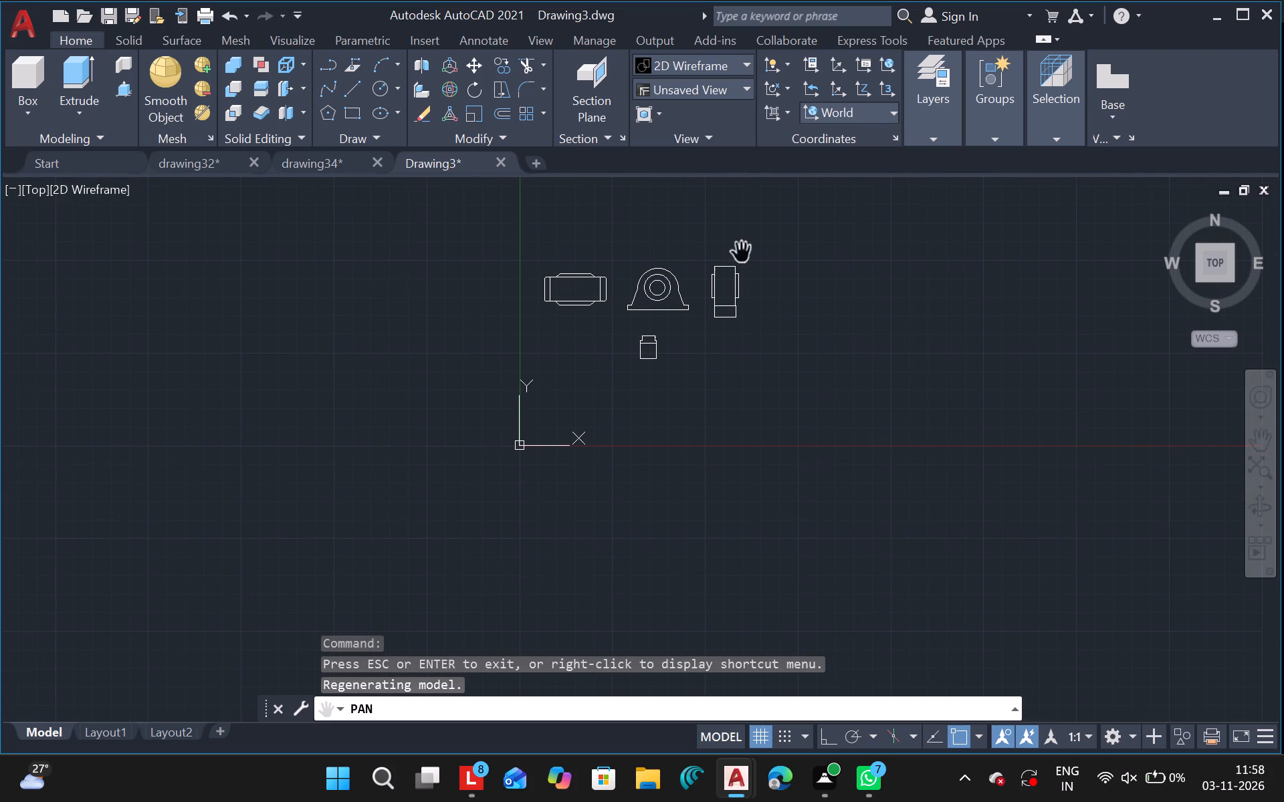
drag(742, 242, 744, 310)
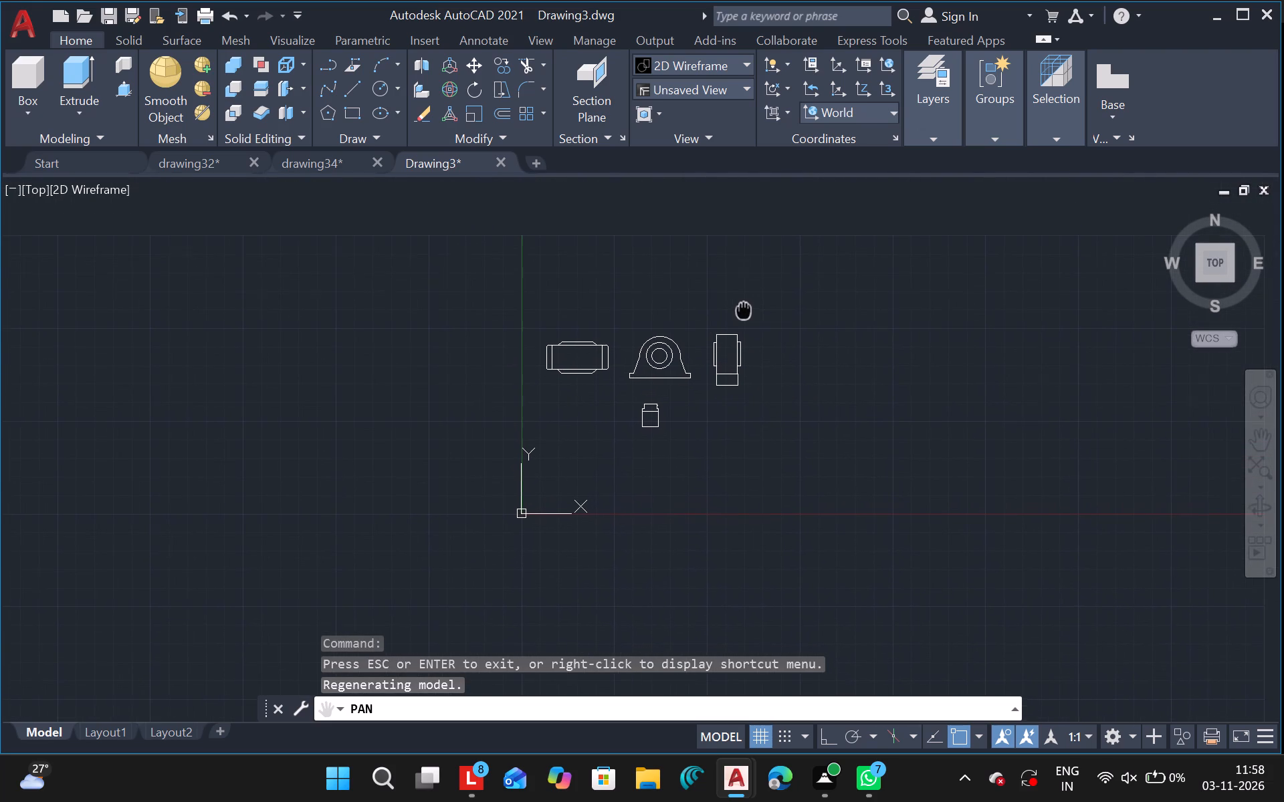
drag(744, 310, 744, 309)
key(Escape)
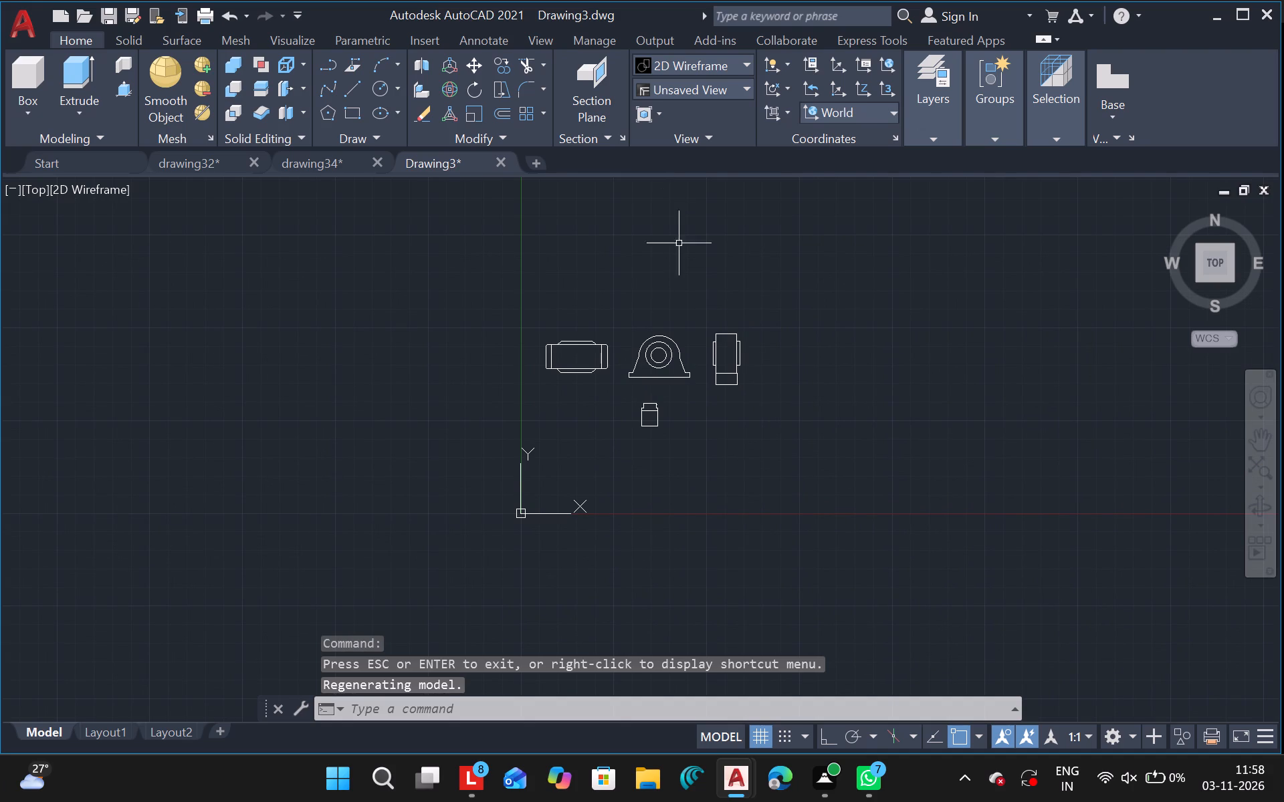
Trim the diagonal guide line's overhang outside the upper part's right side in the narrow view below the bracket.
ctrl+scroll(662, 283, up, 1)
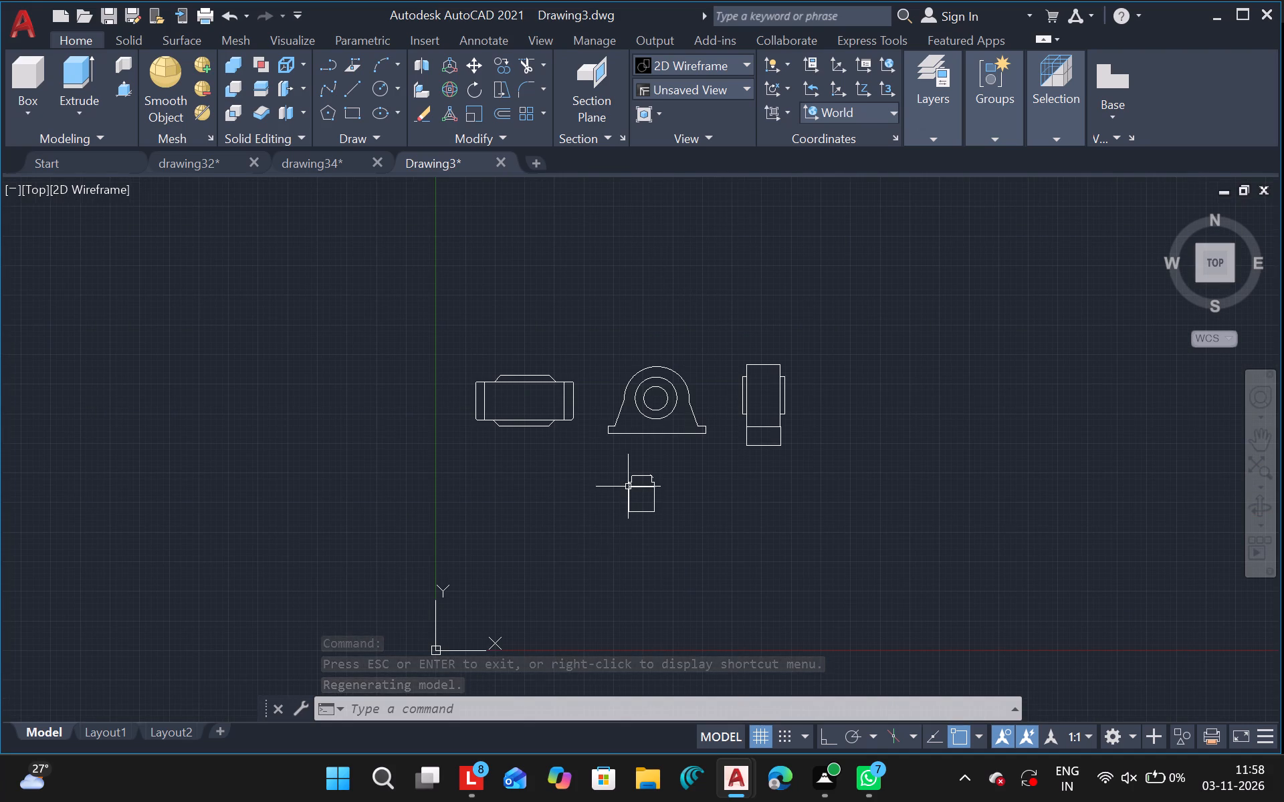
ctrl+scroll(628, 487, up, 3)
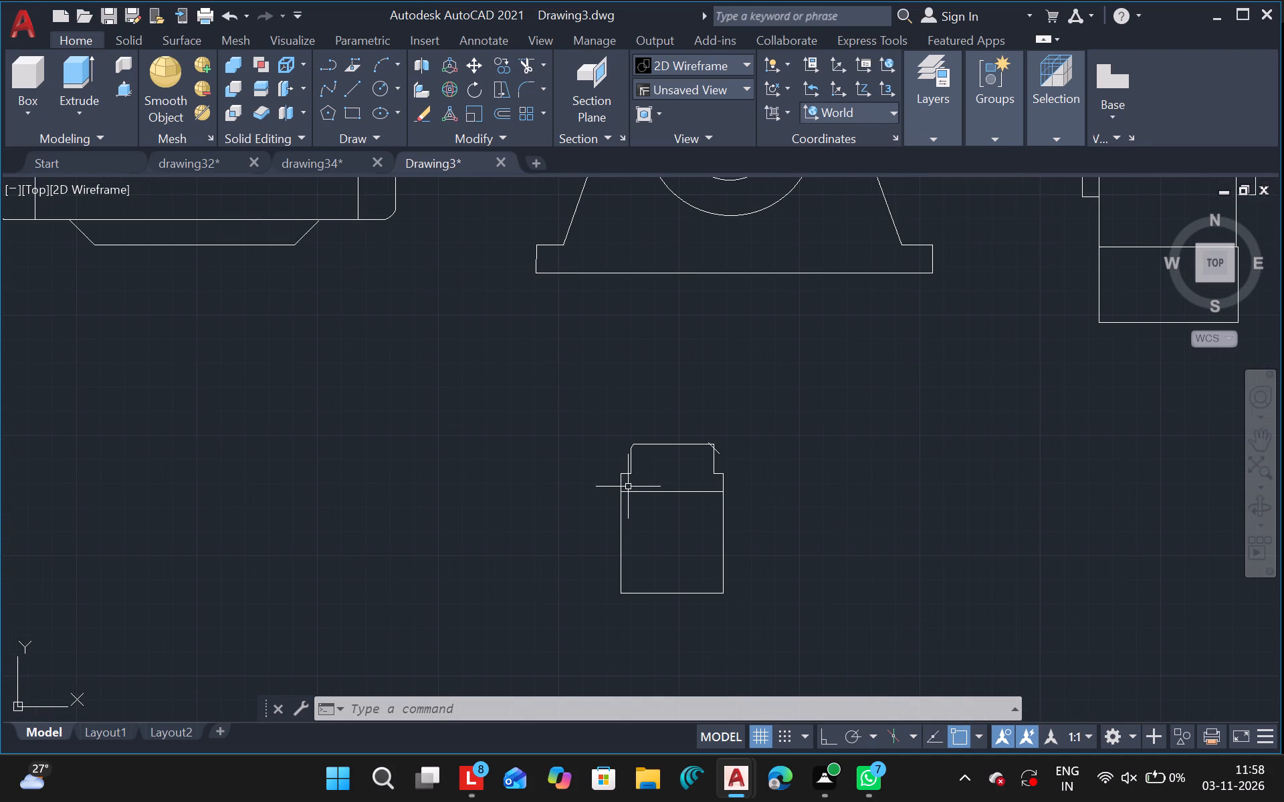
ctrl+scroll(628, 487, up, 2)
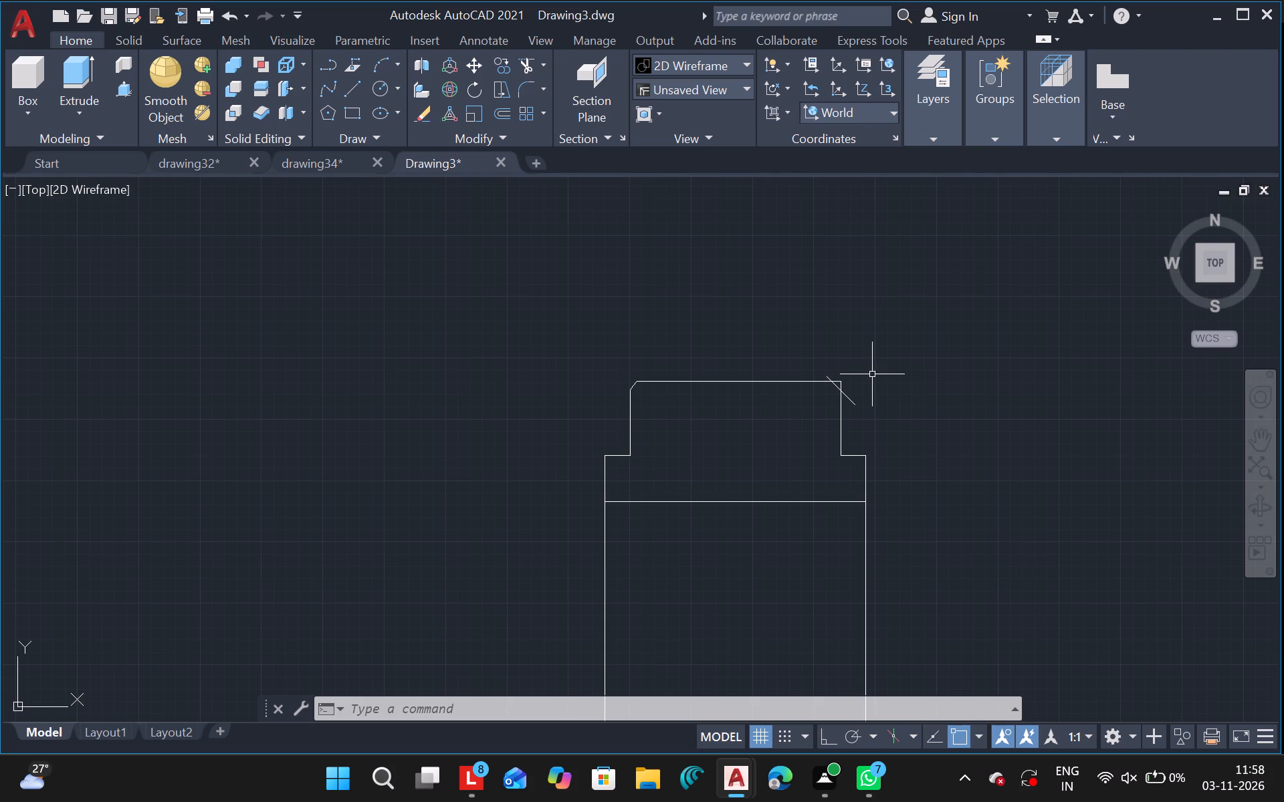
text(tr)
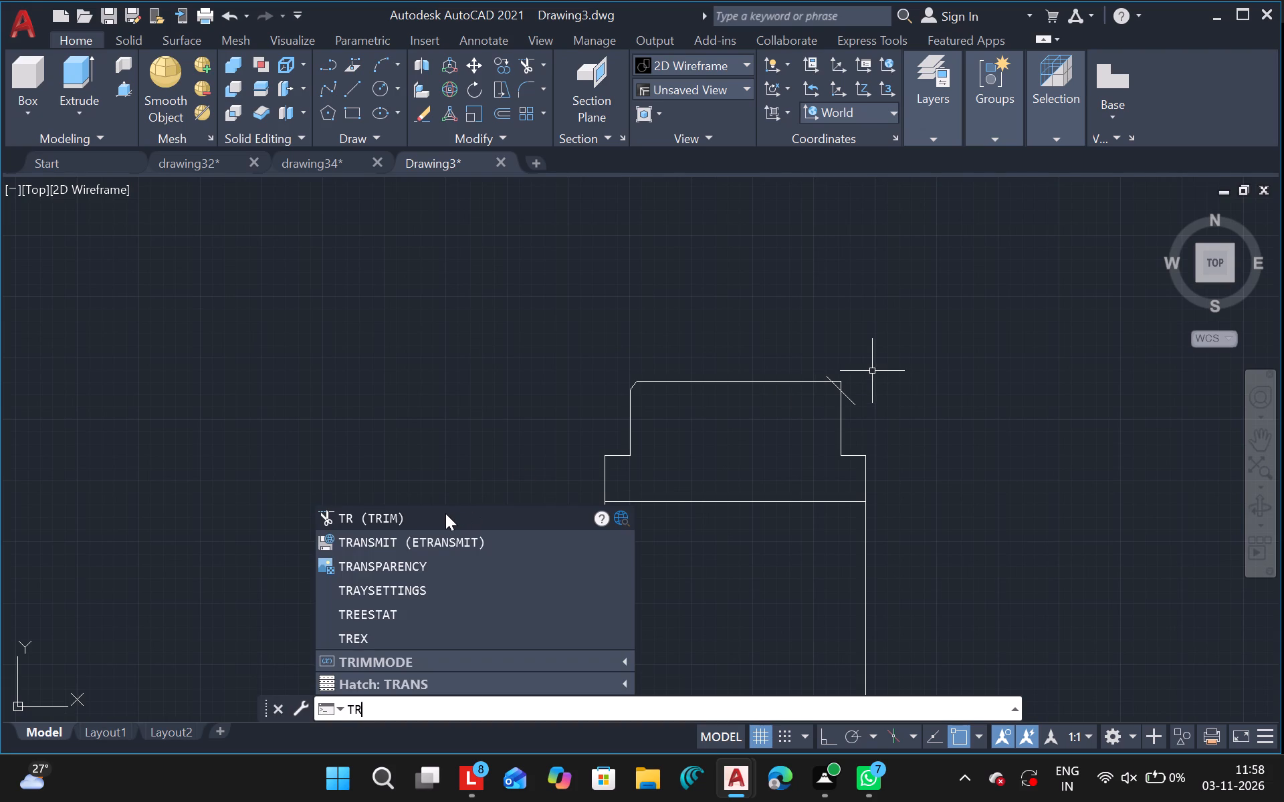
click(445, 513)
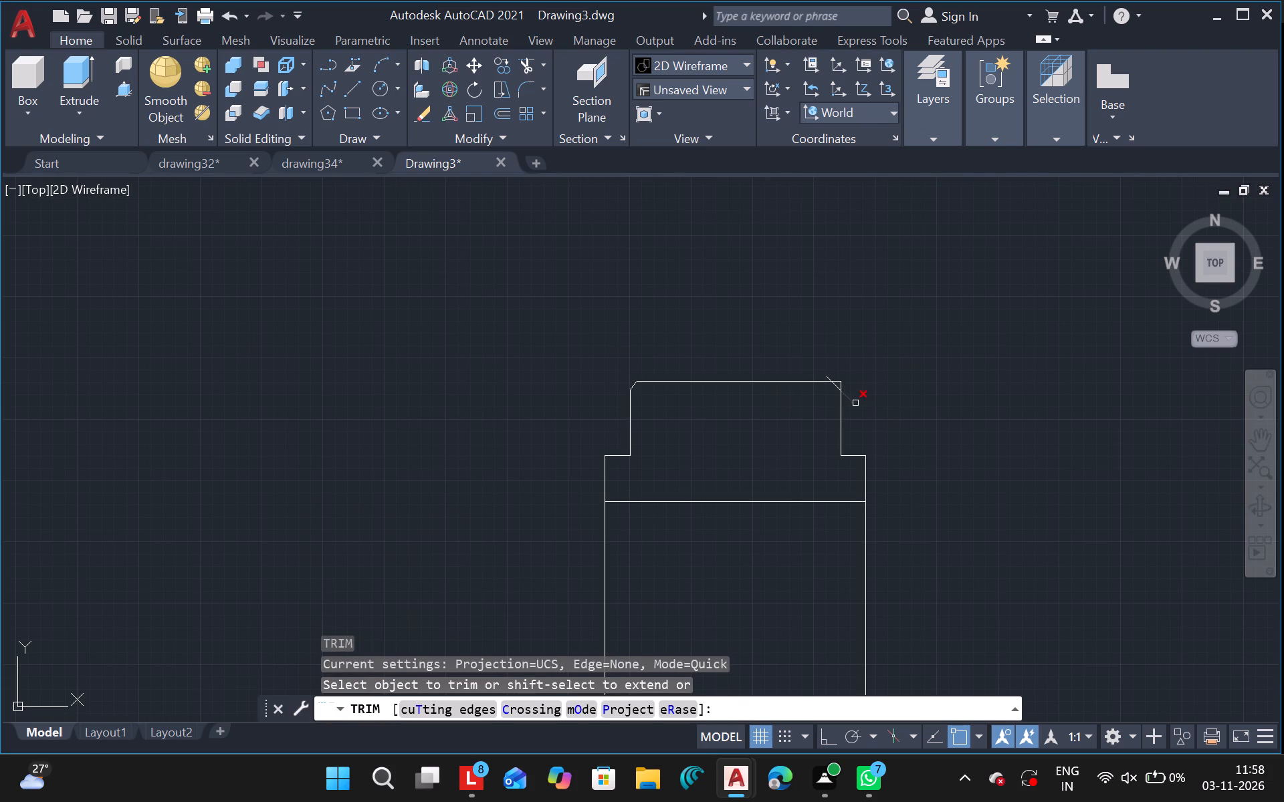
click(855, 402)
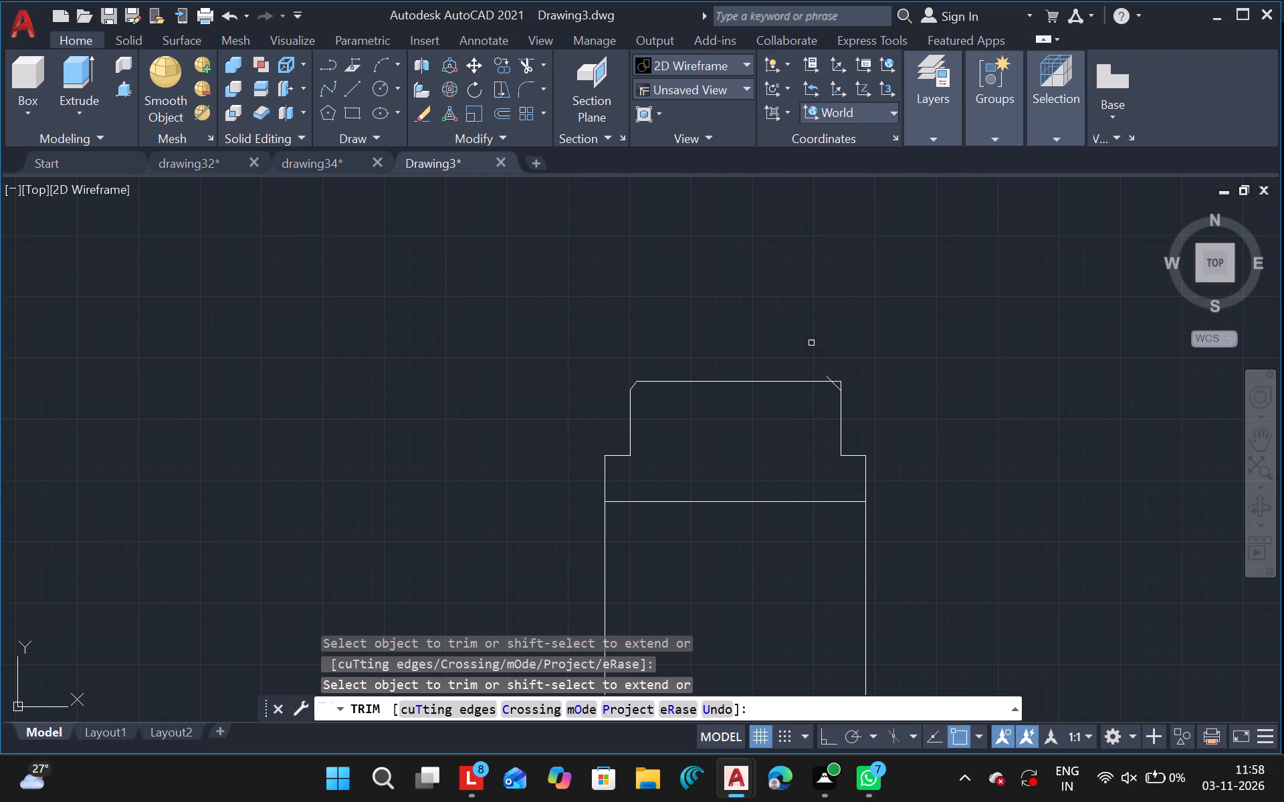
ctrl+scroll(811, 343, up, 5)
scroll(811, 343, down, 1)
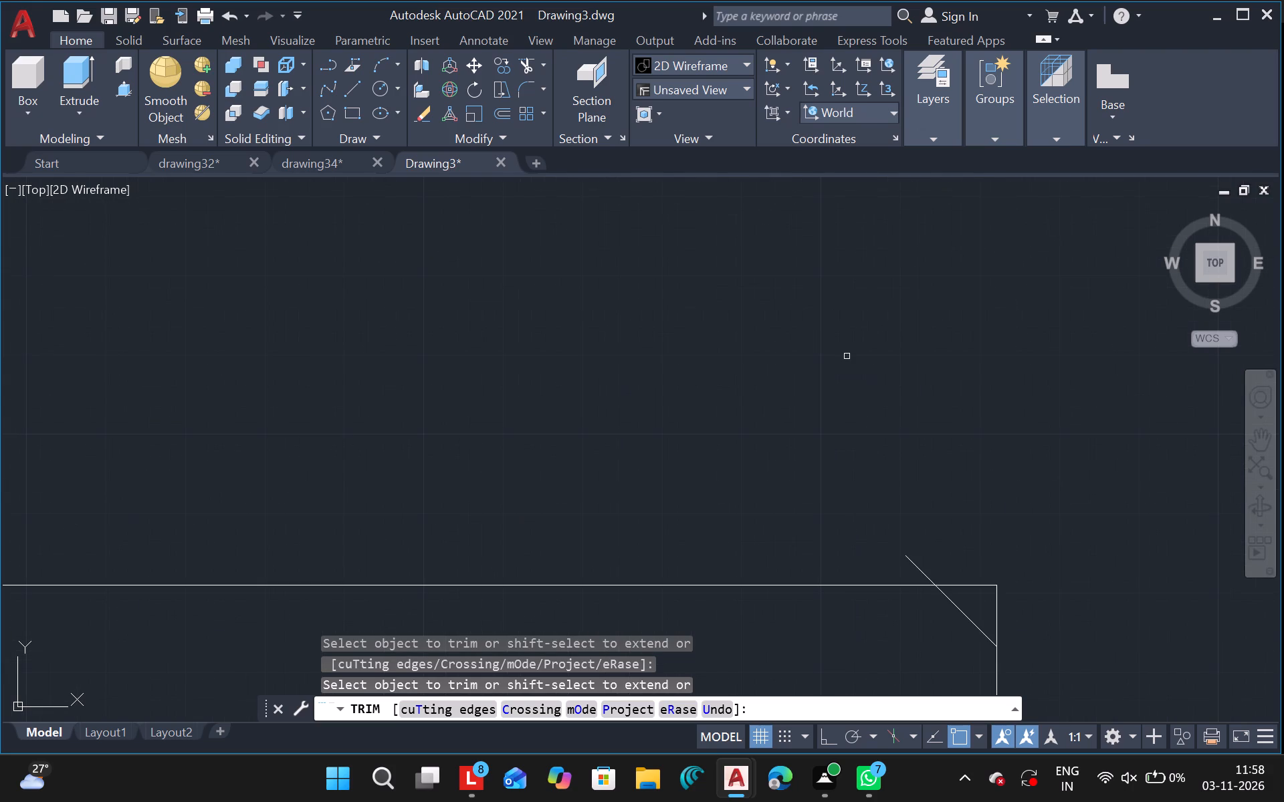
ctrl+scroll(850, 357, down, 1)
key(Escape)
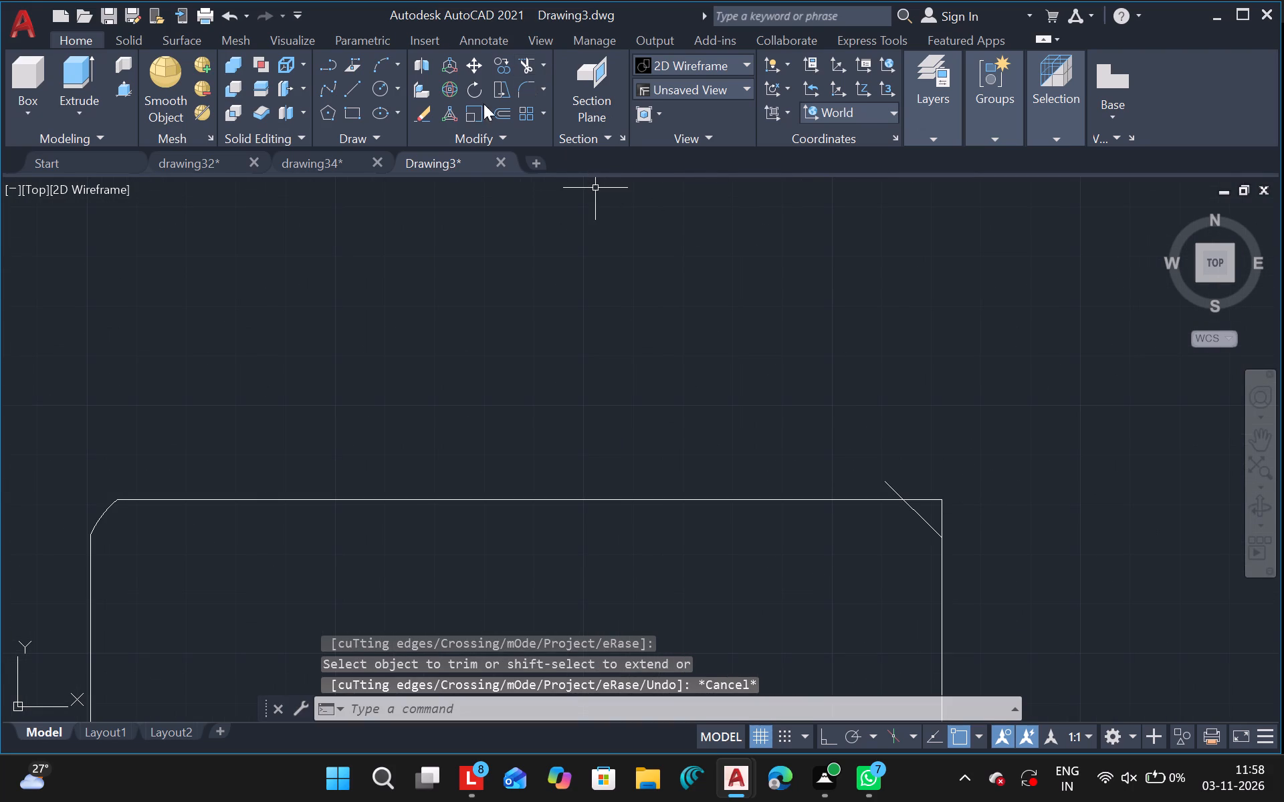
Draw a three-point arc from the diagonal's right-side end through its top-edge crossing, ending inside the upper part just below the top edge.
click(379, 59)
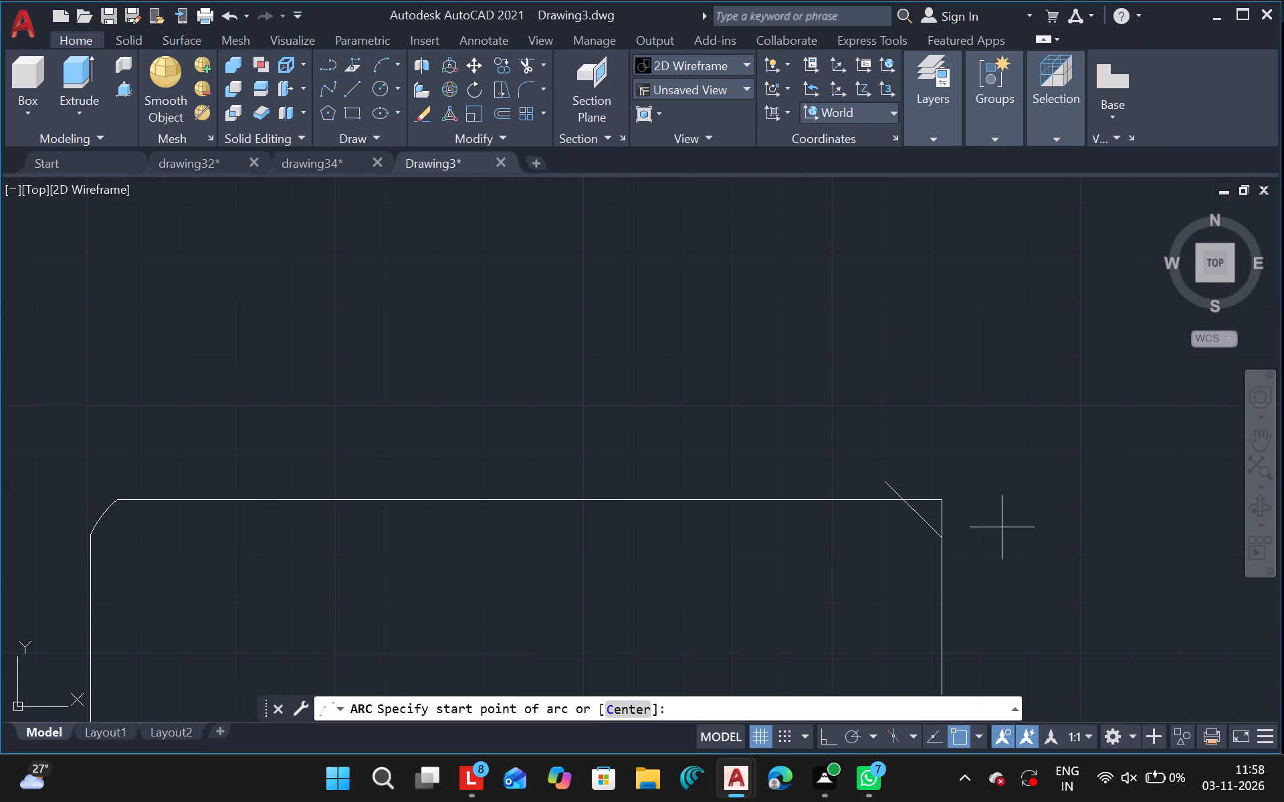
drag(938, 537, 887, 507)
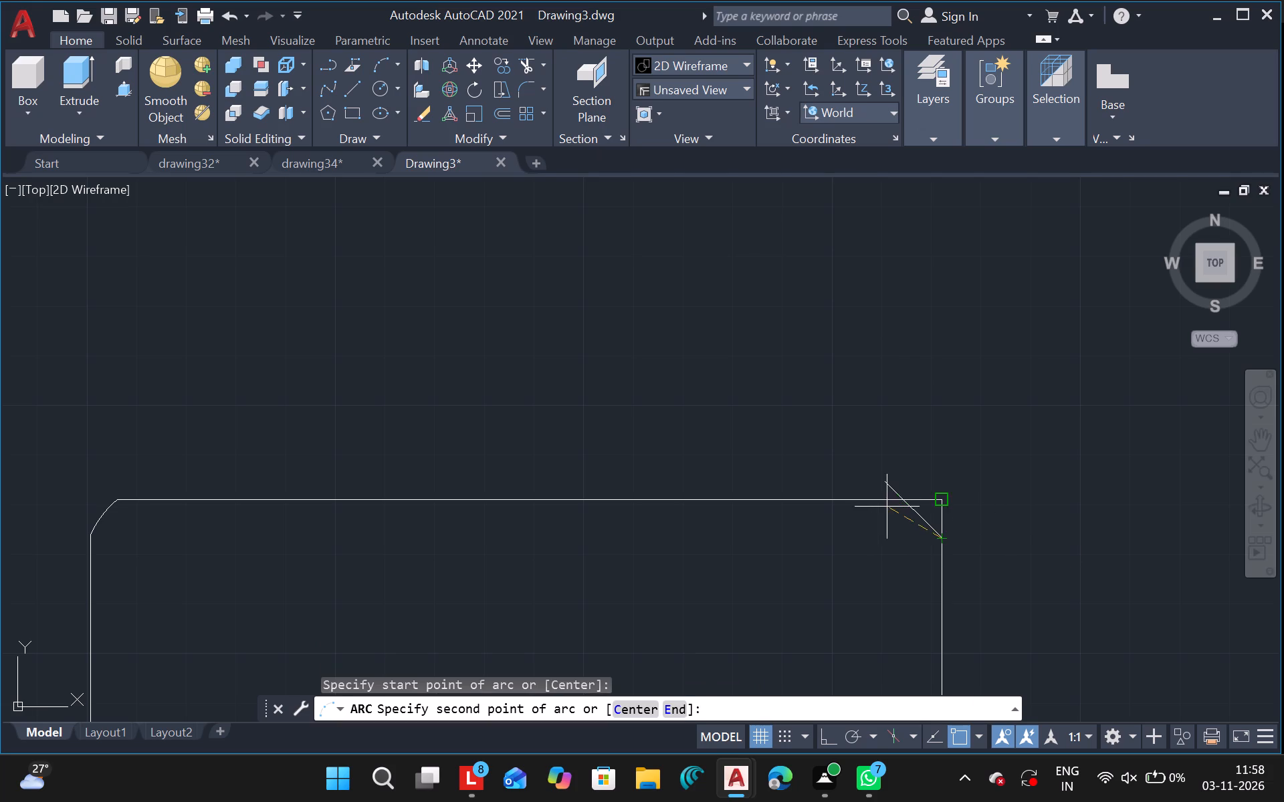
drag(887, 507, 901, 501)
click(901, 501)
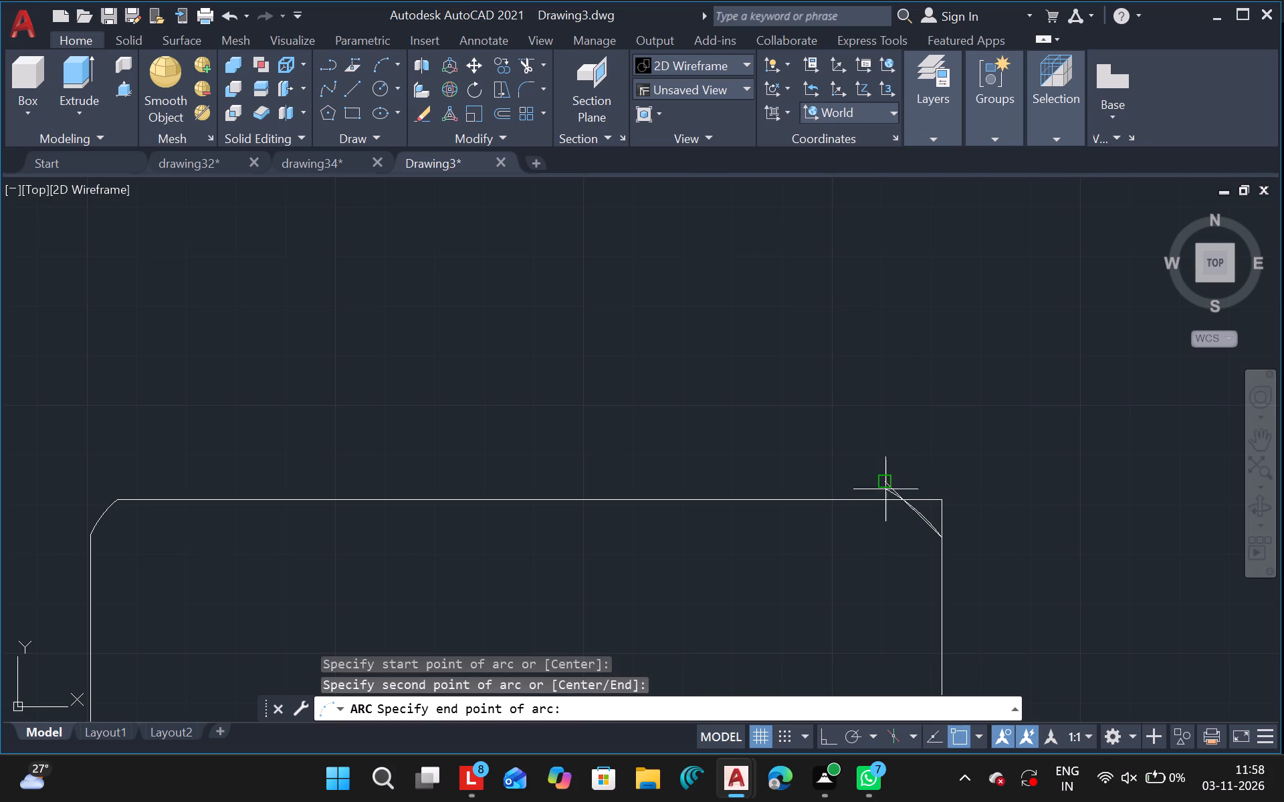
click(849, 519)
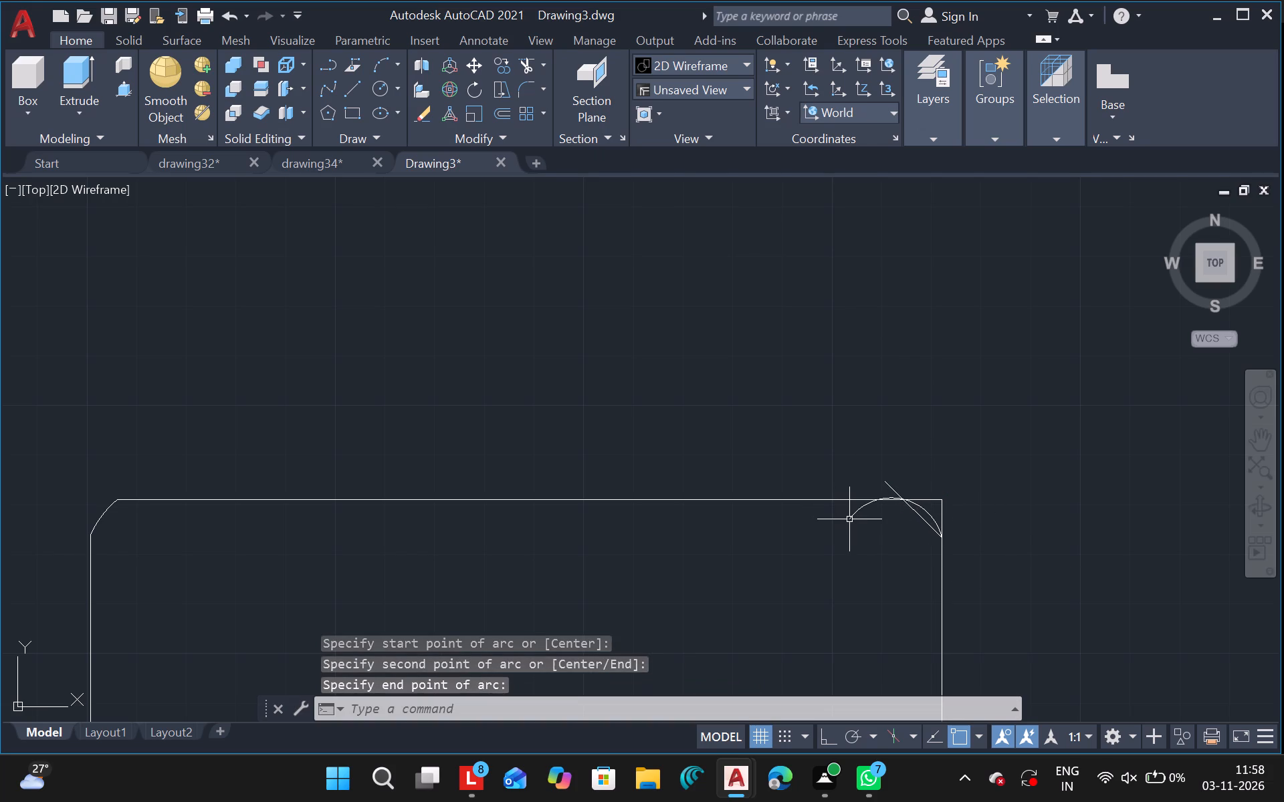
Trim the arc's inner overhang, the diagonal guide line and the square corner remnants, leaving a rounded top-right corner on the upper part.
text(tr)
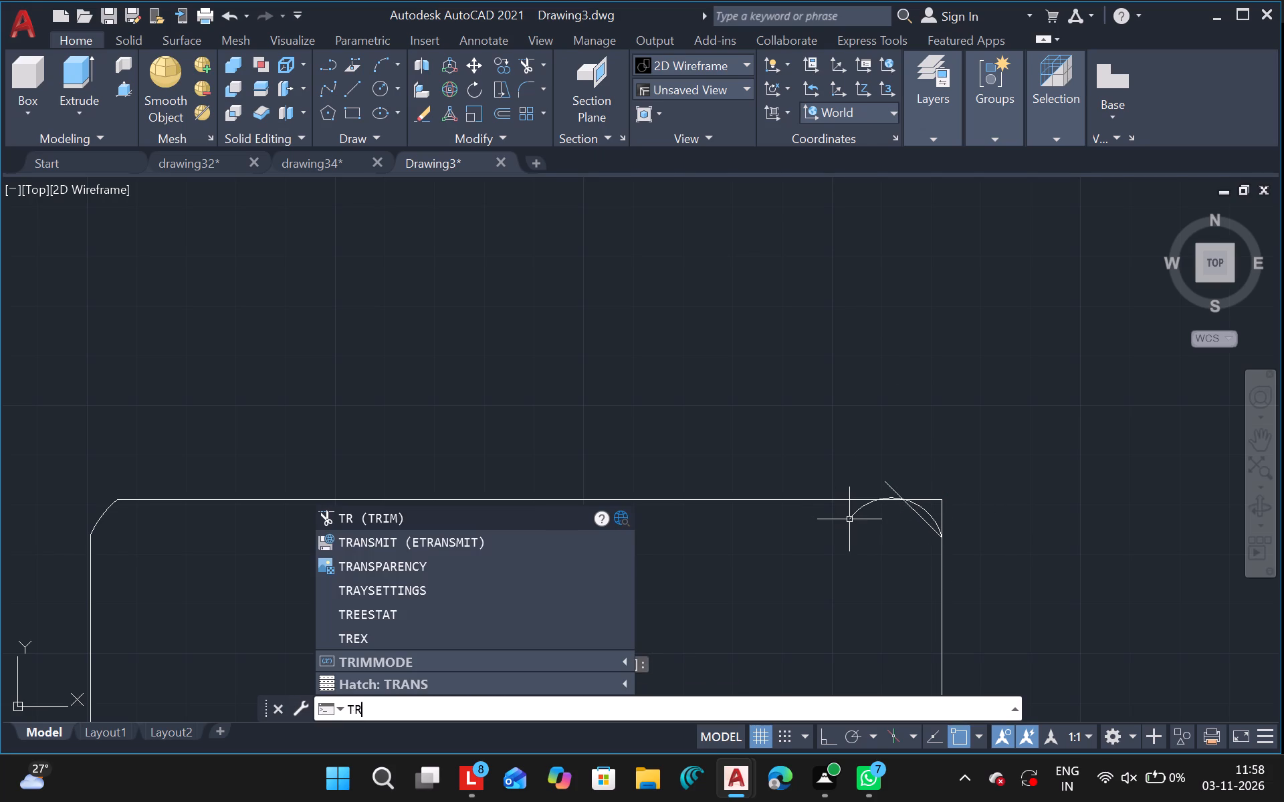
click(477, 519)
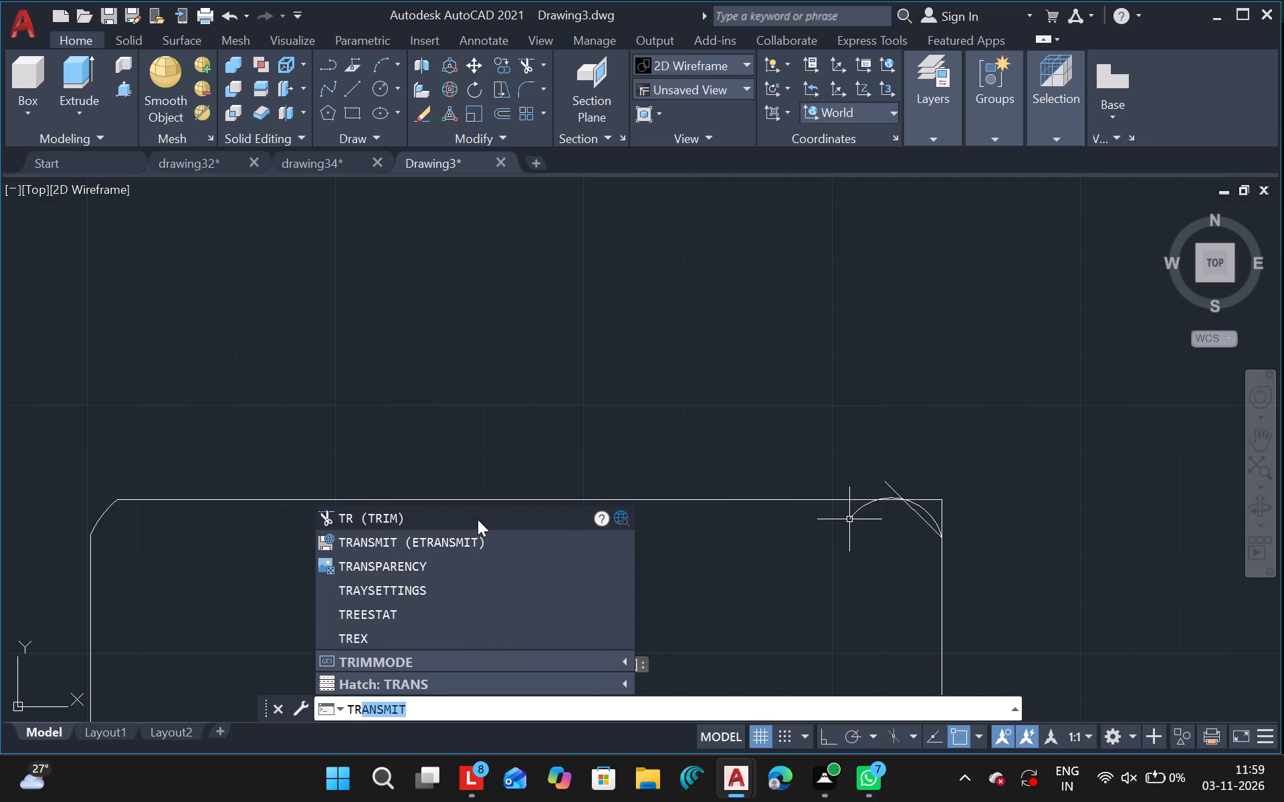
click(853, 518)
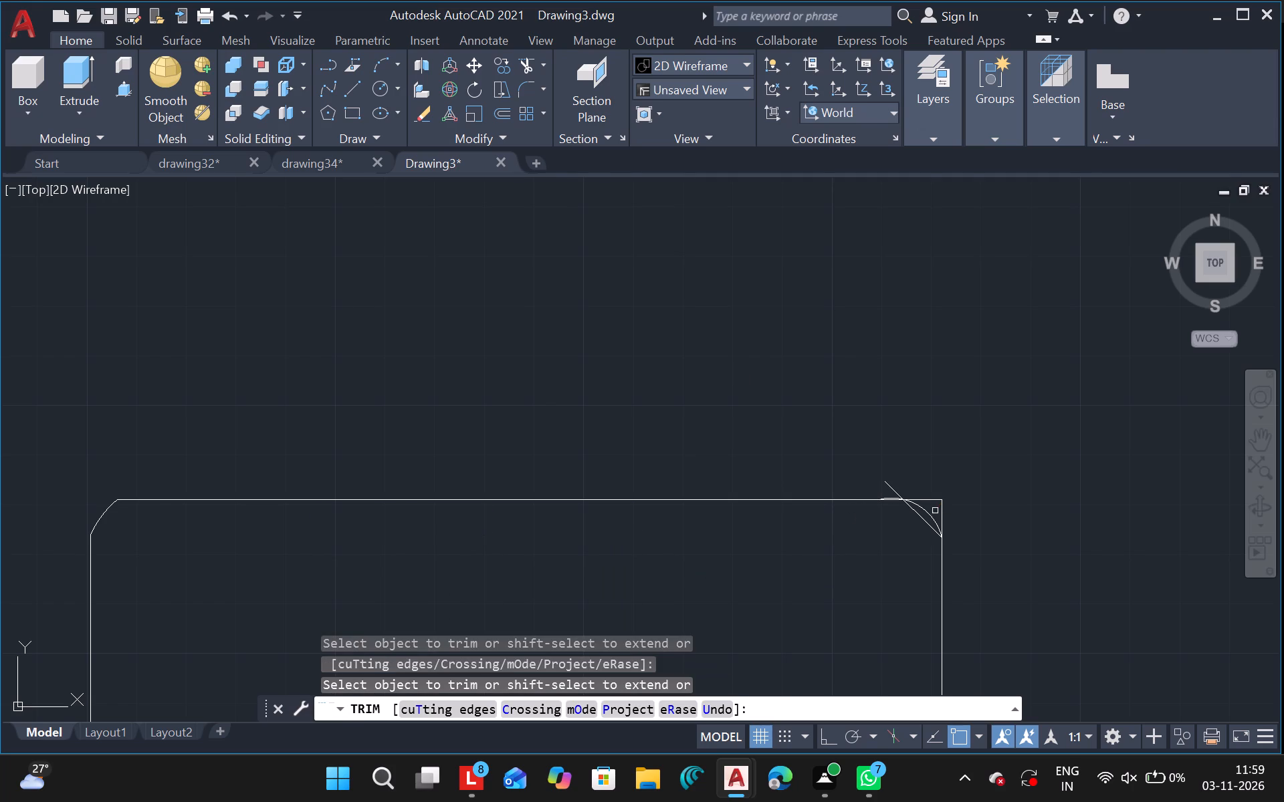
click(886, 497)
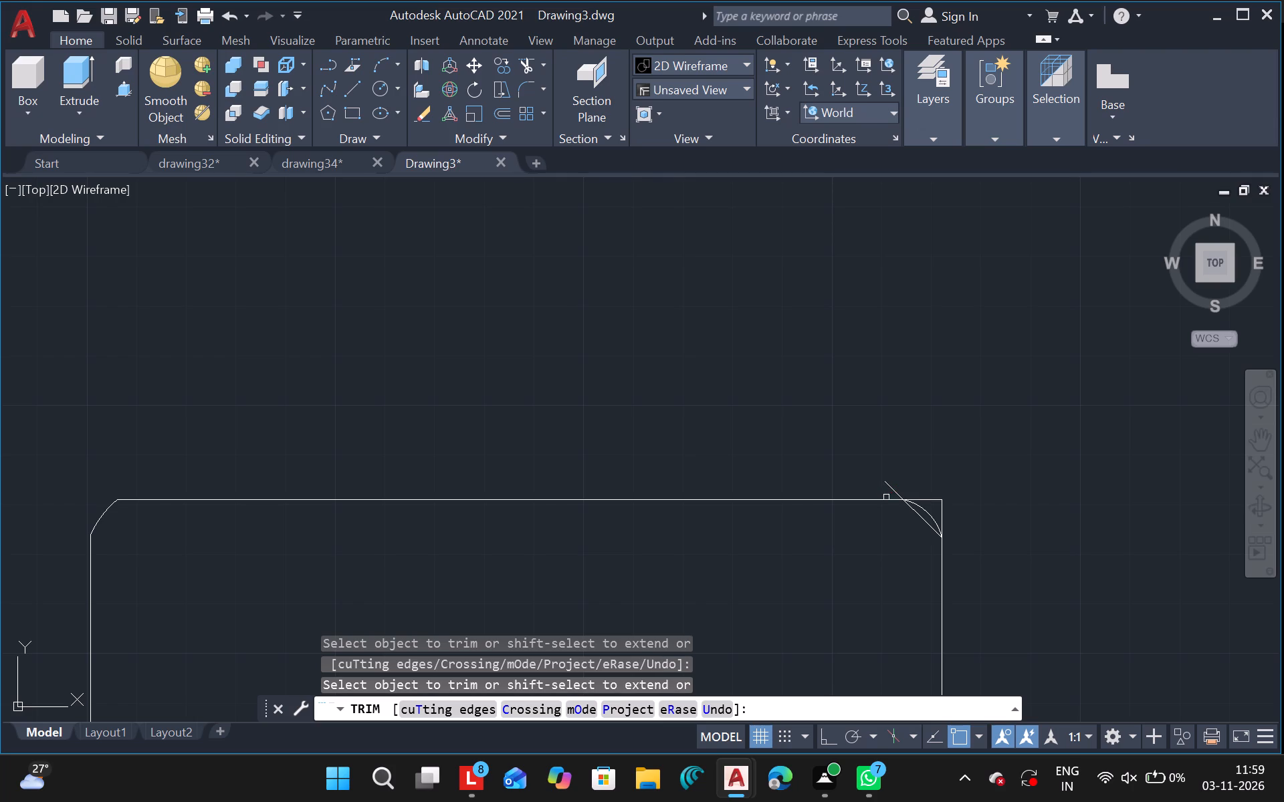
click(888, 487)
drag(921, 522, 938, 497)
drag(938, 497, 936, 498)
drag(936, 498, 941, 506)
drag(941, 506, 857, 350)
key(Escape)
Copy the horizontal line across the narrow view's body straight down, placing it slightly past halfway to the bottom edge.
ctrl+scroll(633, 575, down, 1)
scroll(633, 575, left, 1)
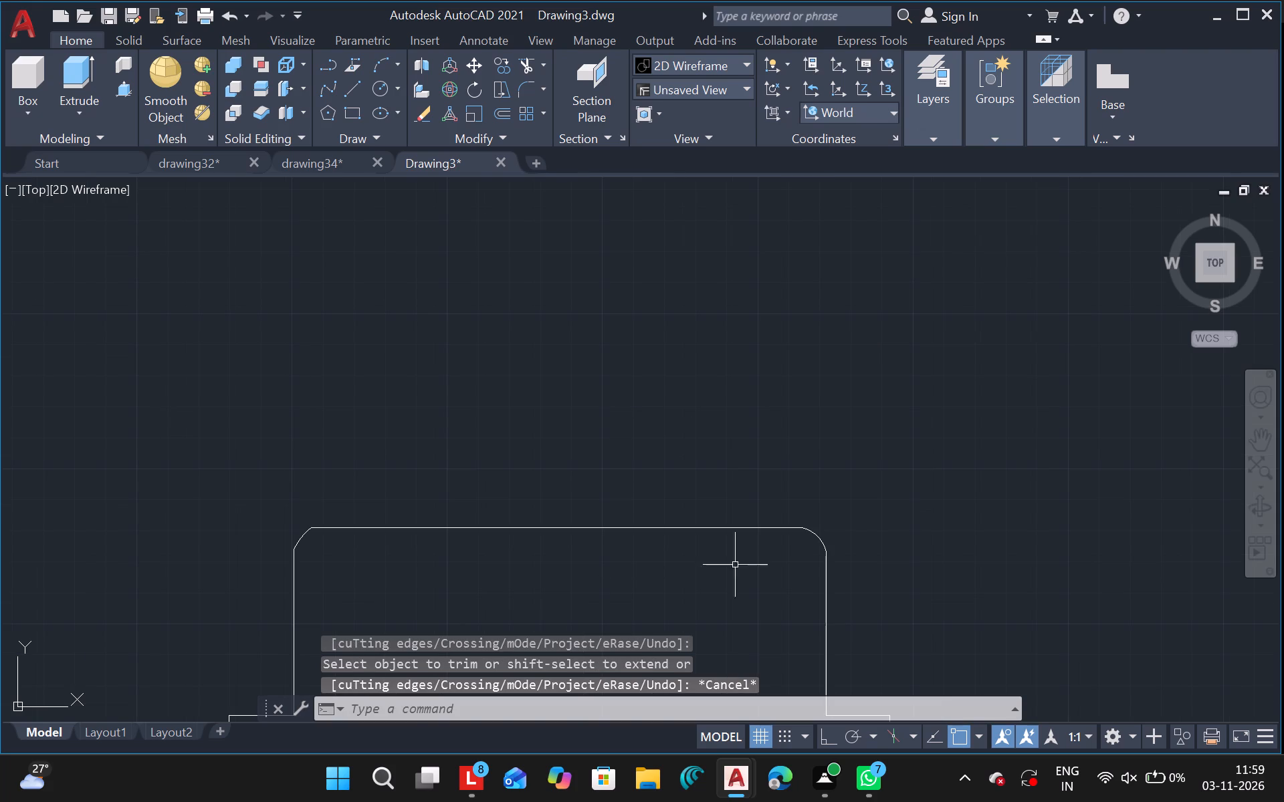
click(1272, 443)
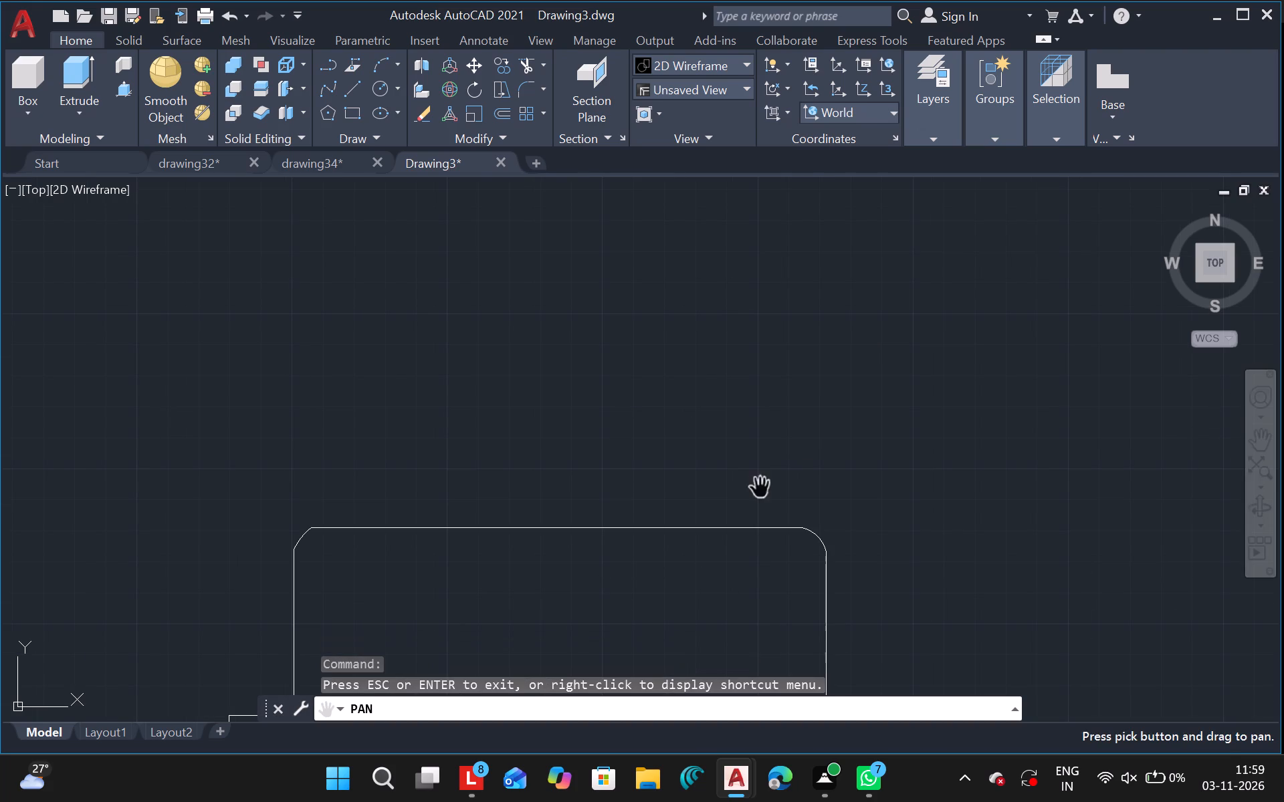
drag(723, 644, 737, 338)
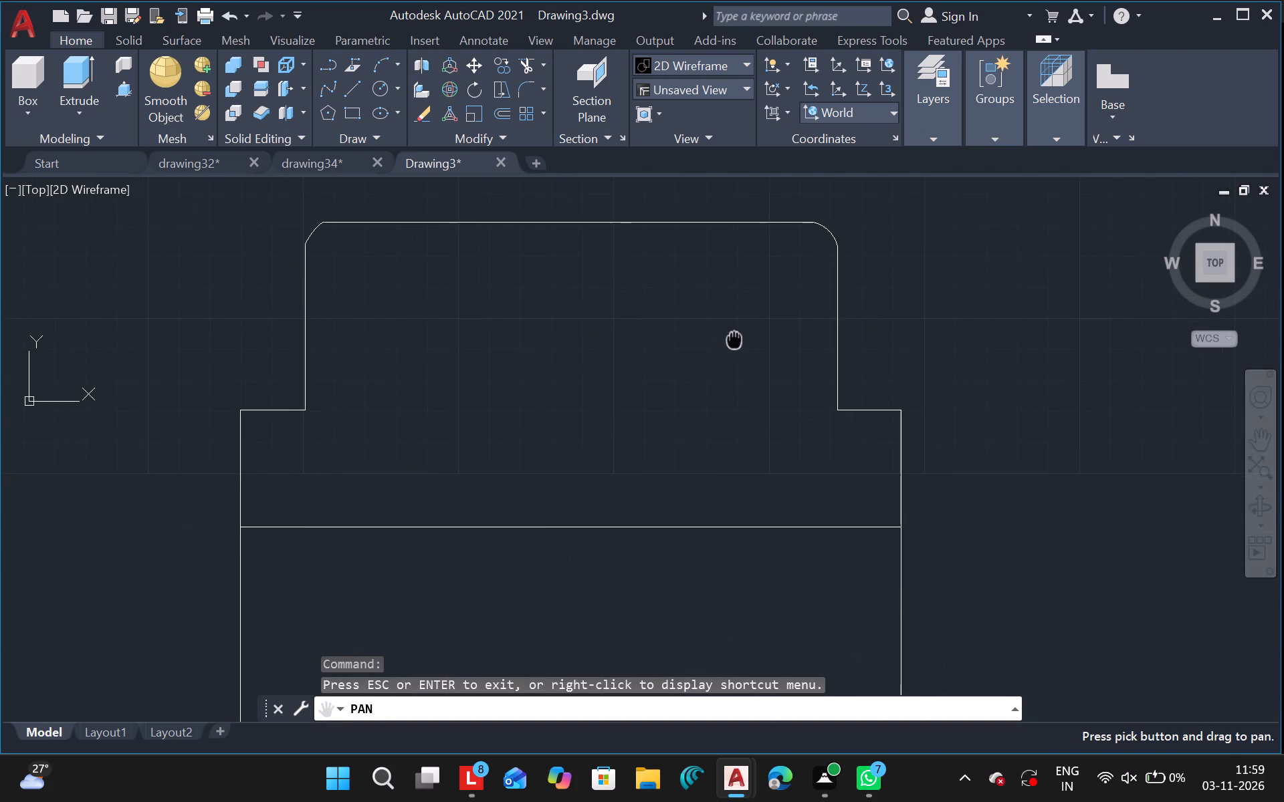
ctrl+scroll(737, 338, down, 3)
key(Escape)
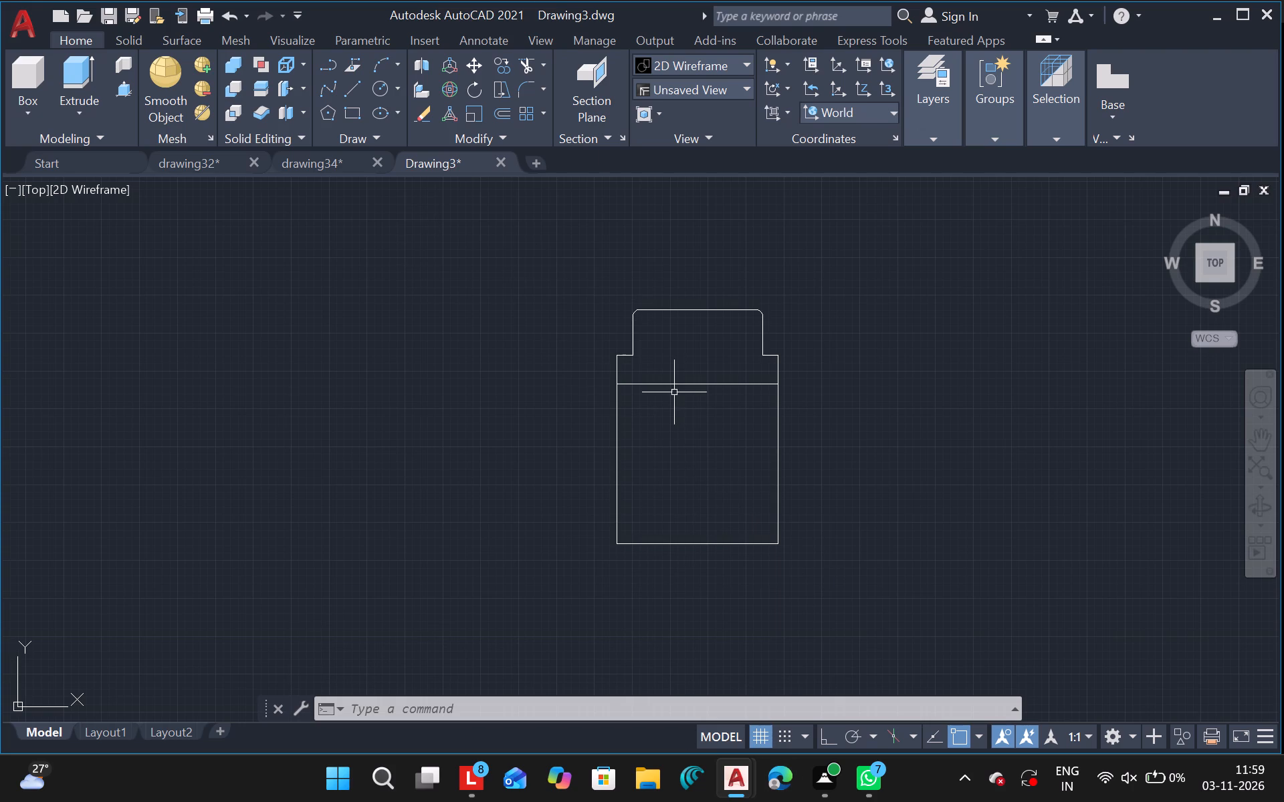
drag(677, 386, 729, 432)
text(co)
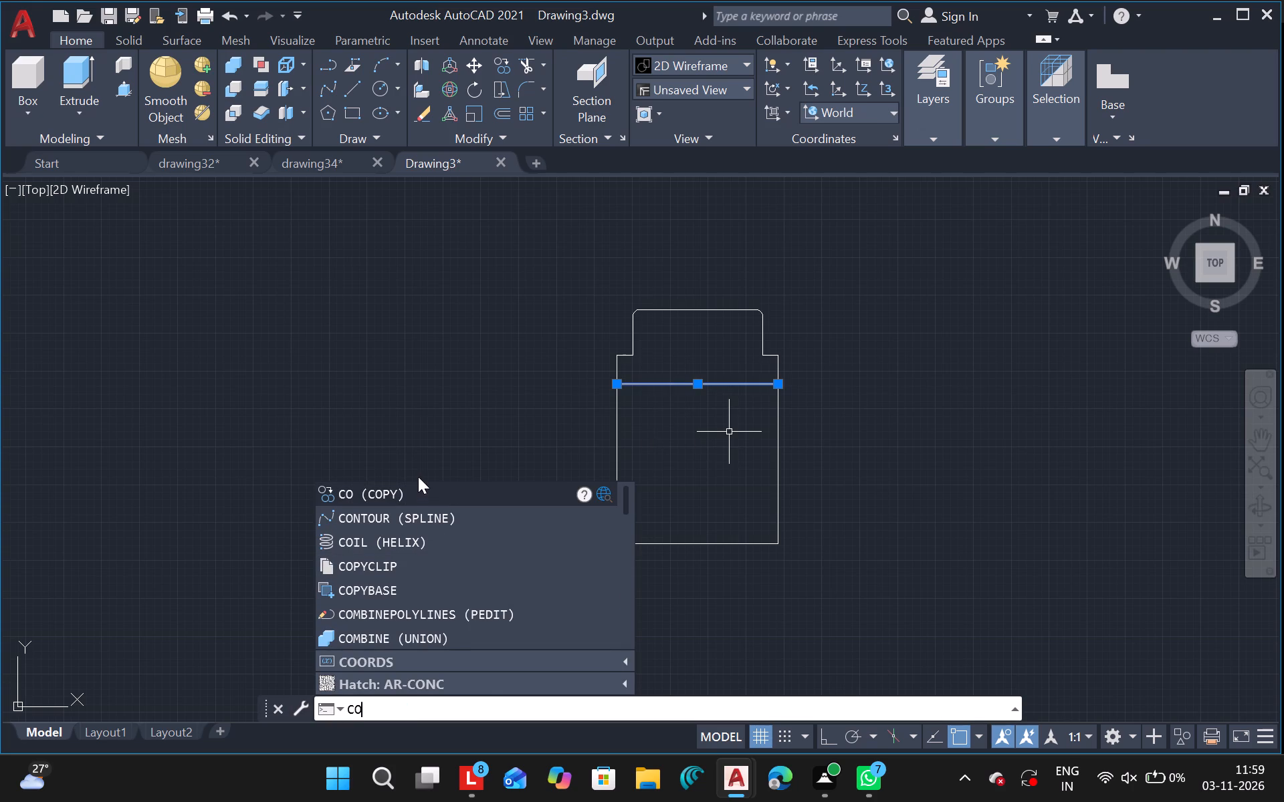
click(397, 496)
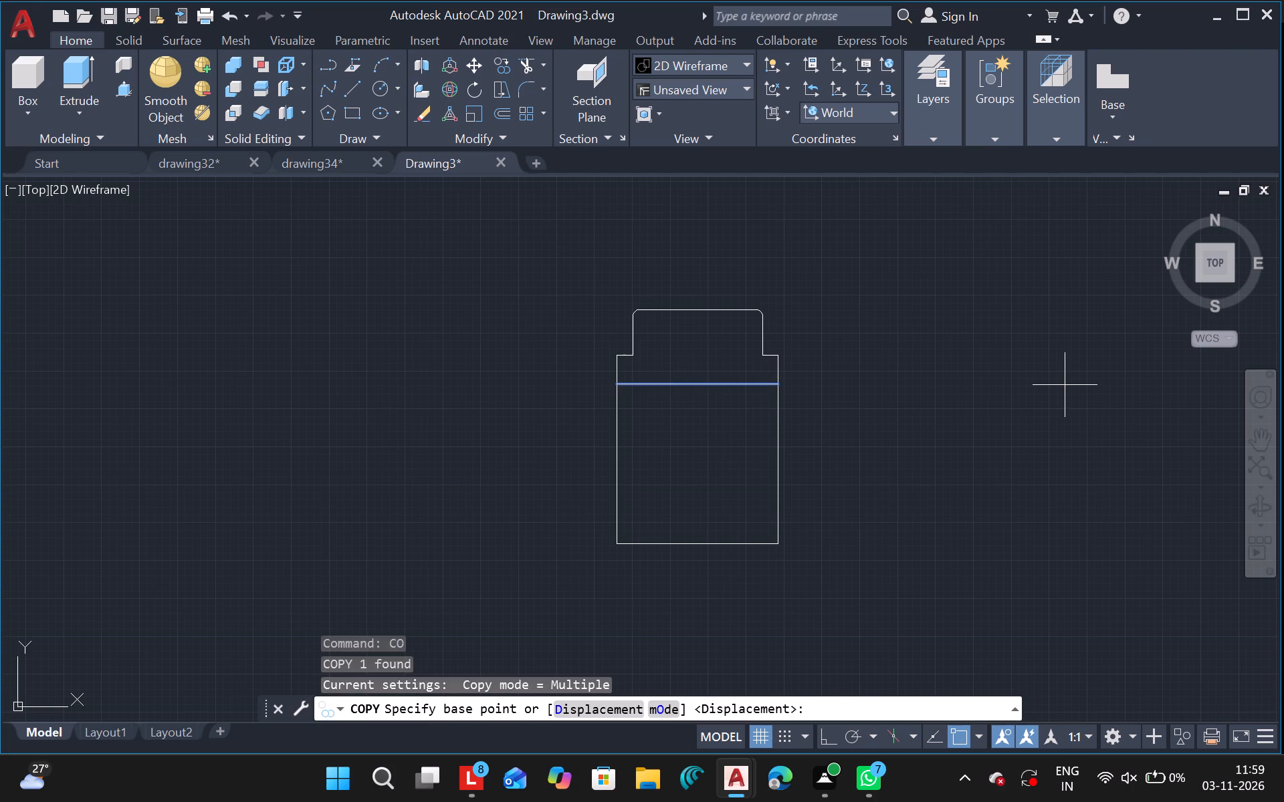
drag(1065, 385, 1076, 533)
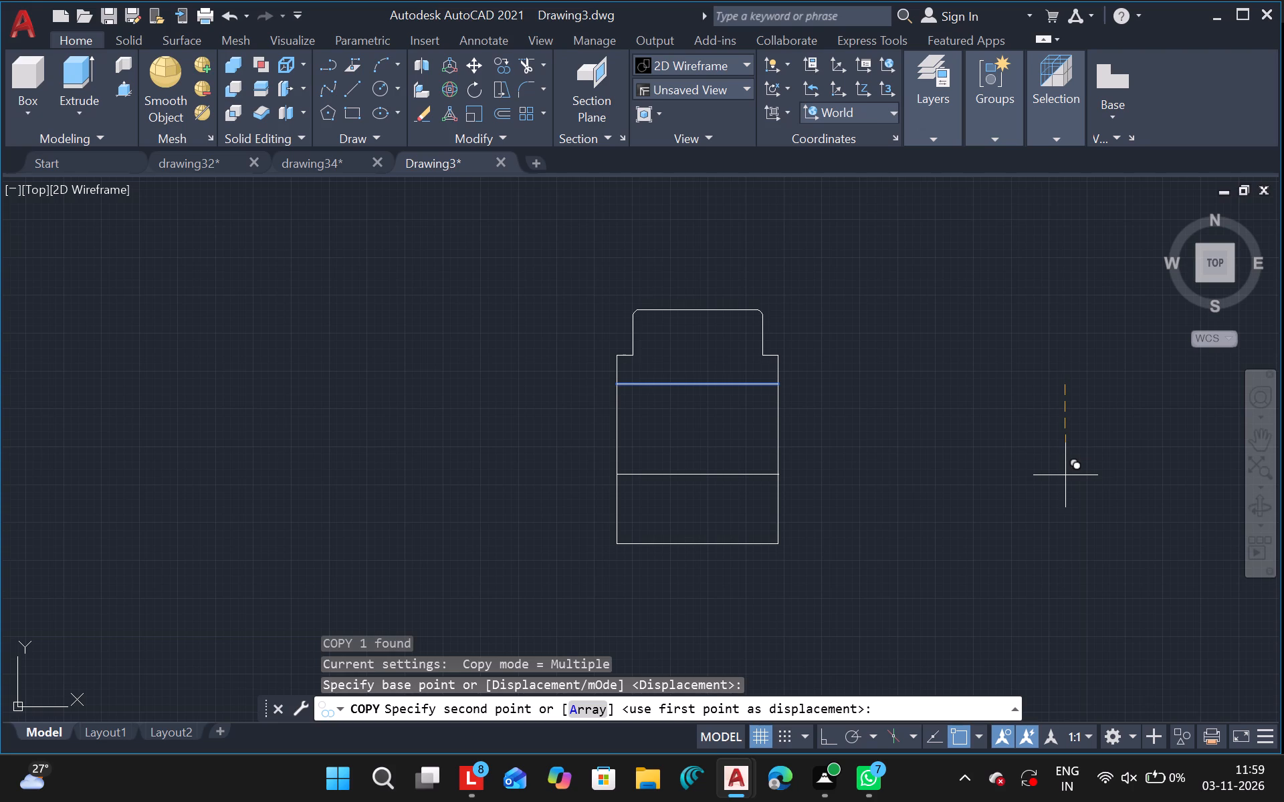
click(1065, 475)
click(1065, 475)
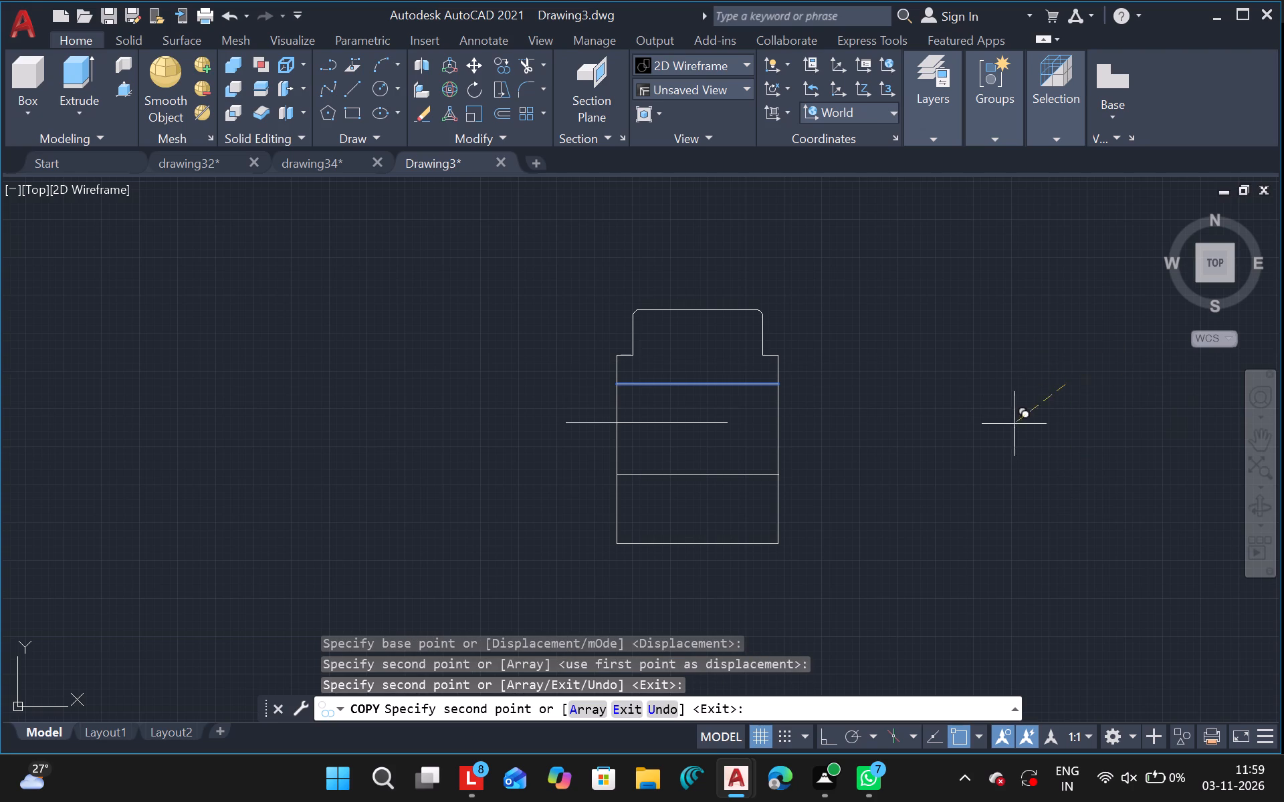
key(Escape)
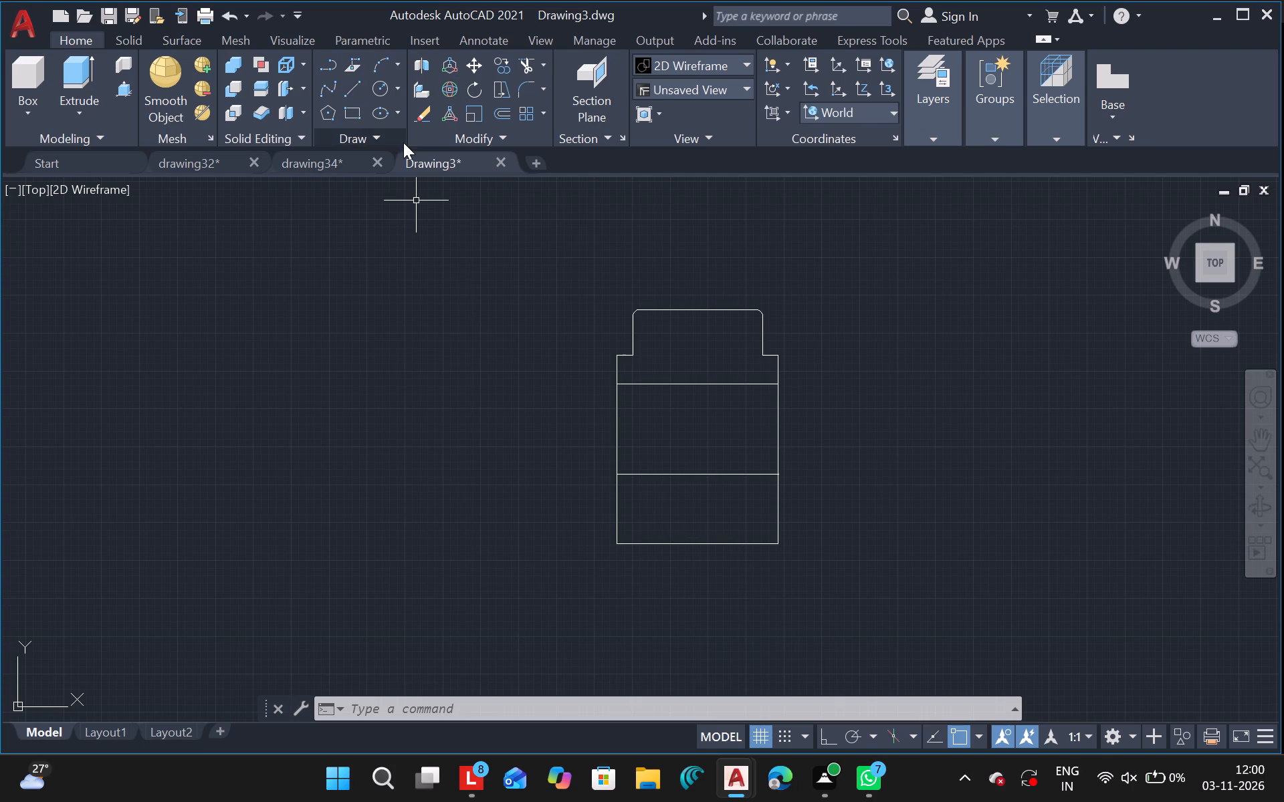
Draw a short horizontal line across the body's left side, just below the copied line, starting slightly outside the outline.
click(352, 93)
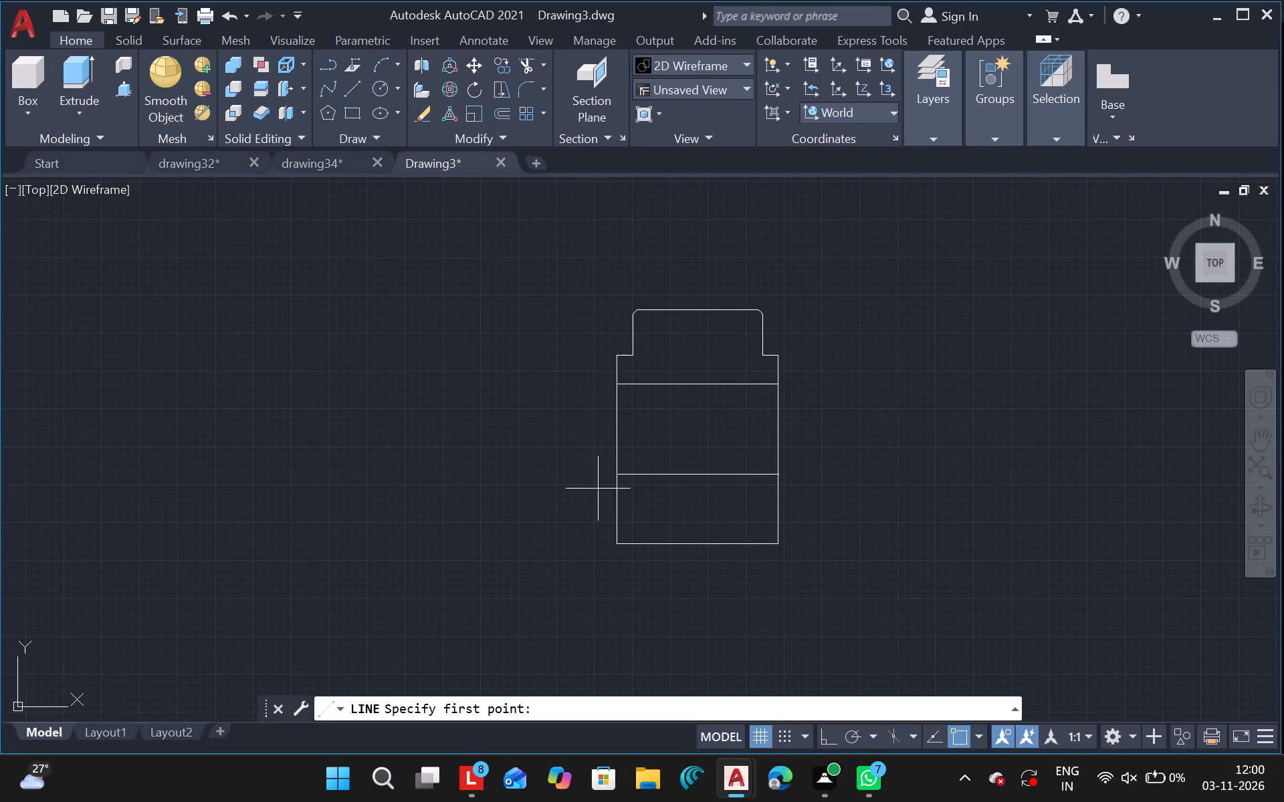
drag(602, 489, 635, 481)
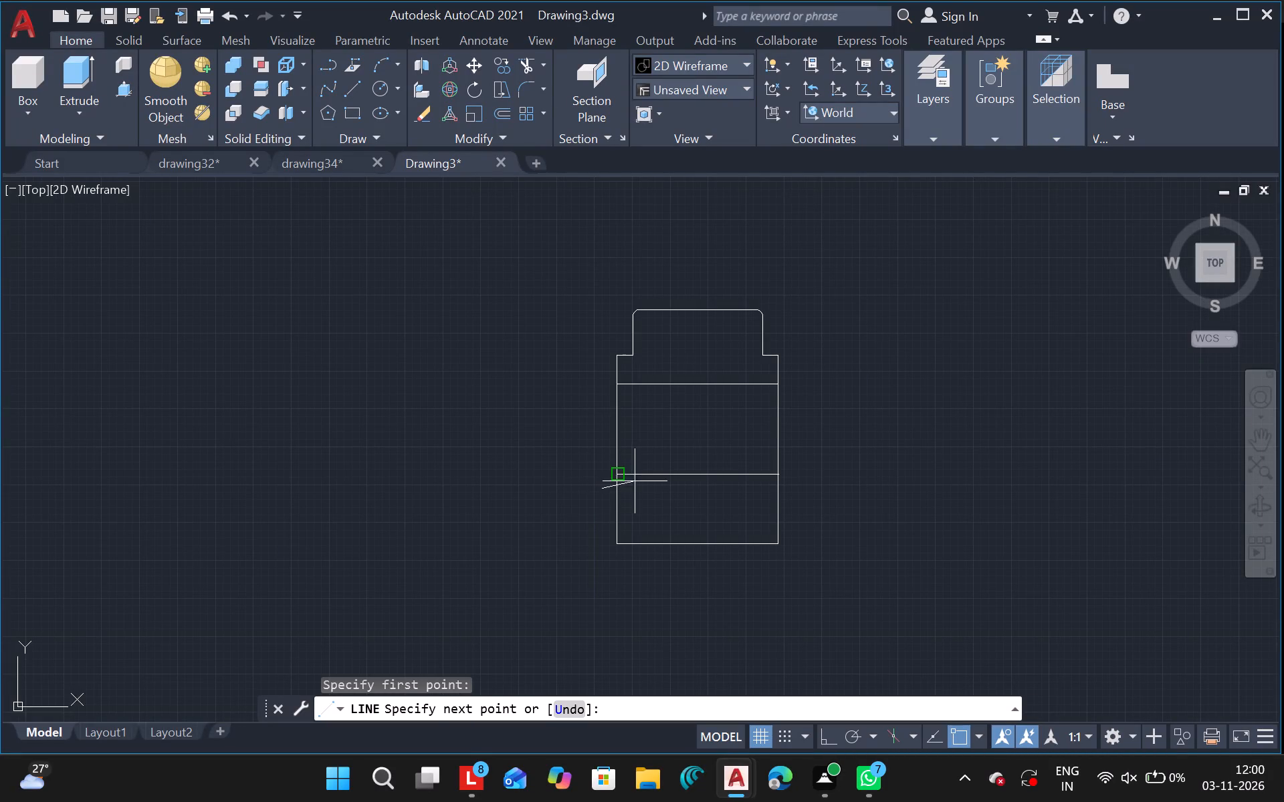
drag(635, 481, 655, 495)
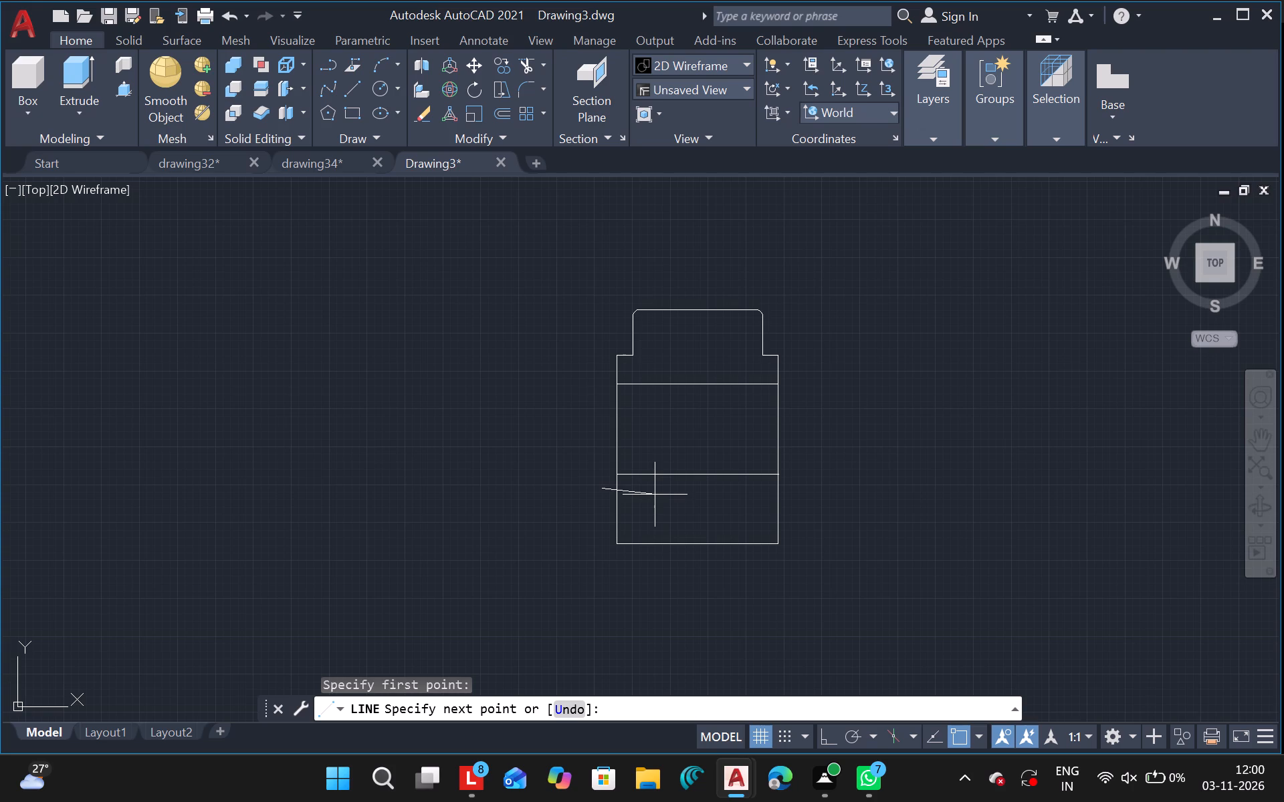
drag(655, 495, 654, 488)
drag(654, 488, 649, 489)
drag(649, 489, 639, 489)
drag(639, 489, 636, 489)
drag(636, 489, 637, 489)
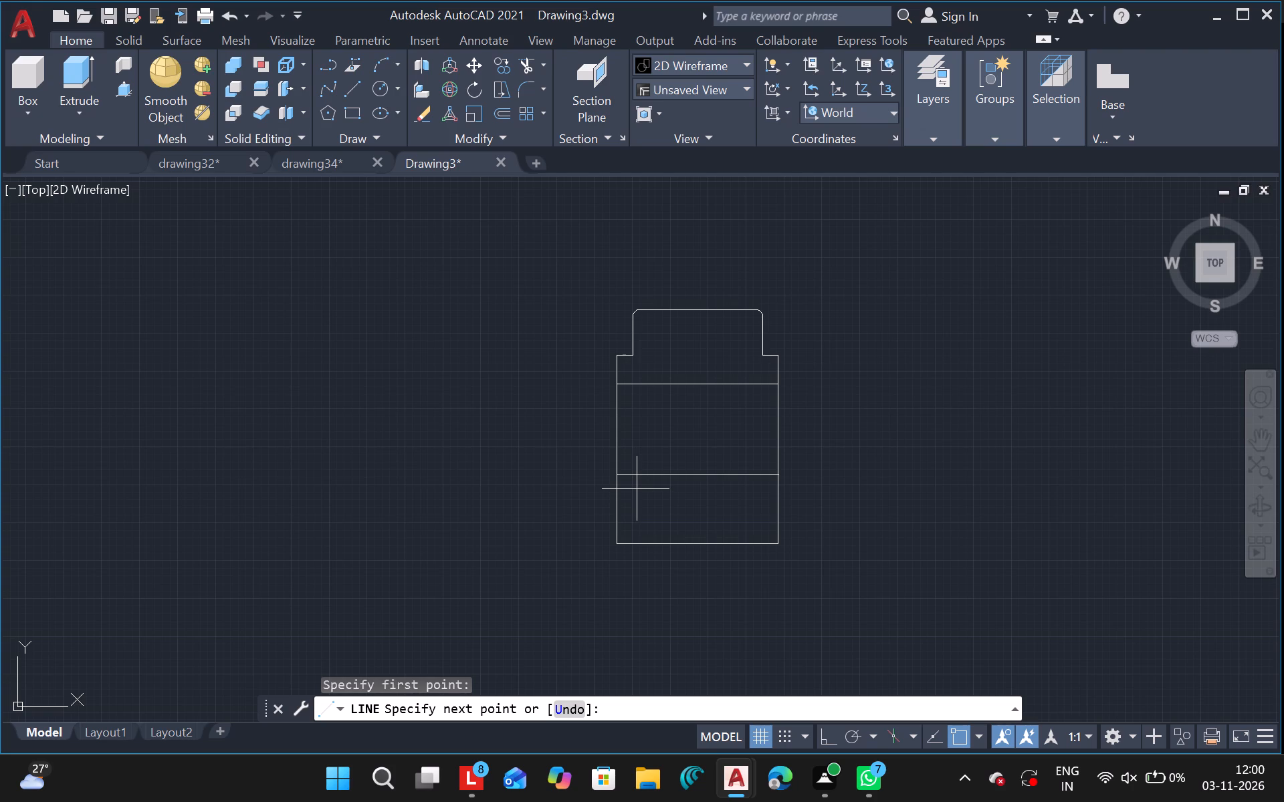
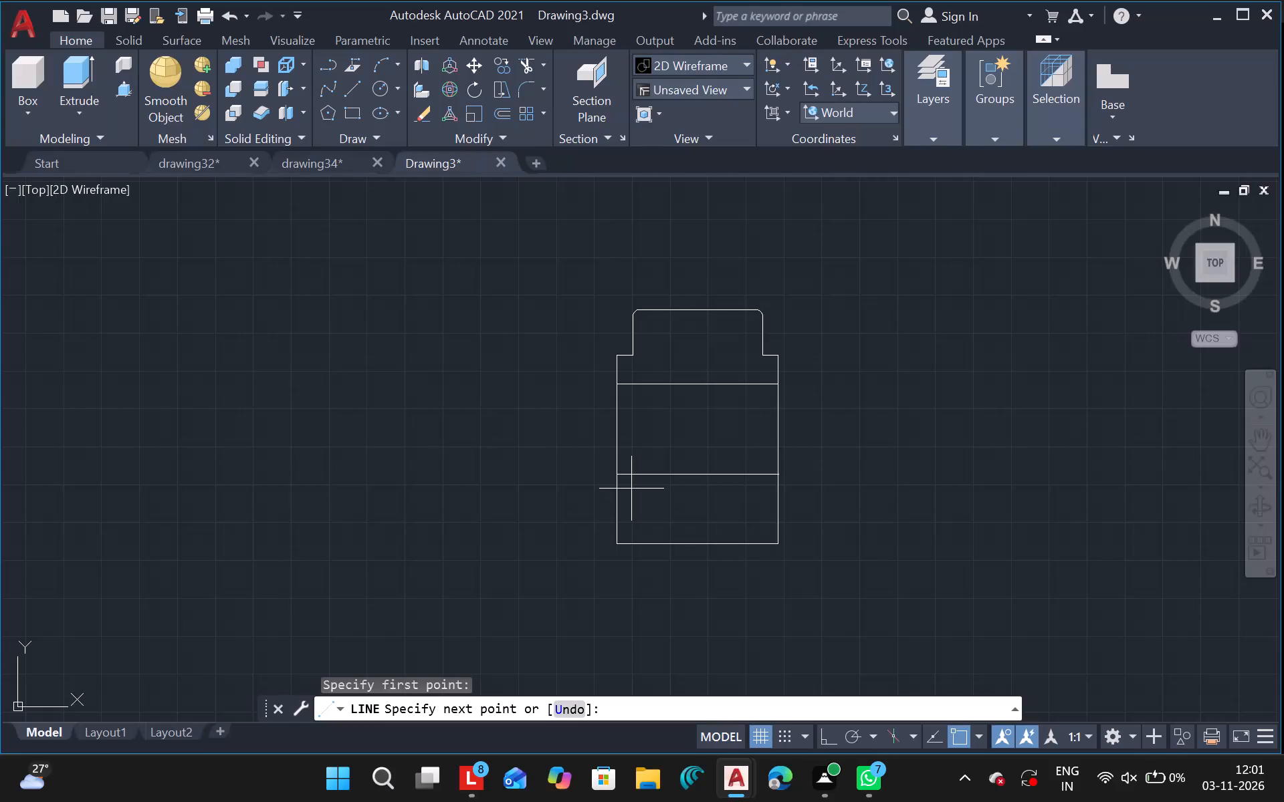
Draw a horizontal line across the profile's lower-left edge and a vertical line down from its inner end past the bottom edge.
click(631, 489)
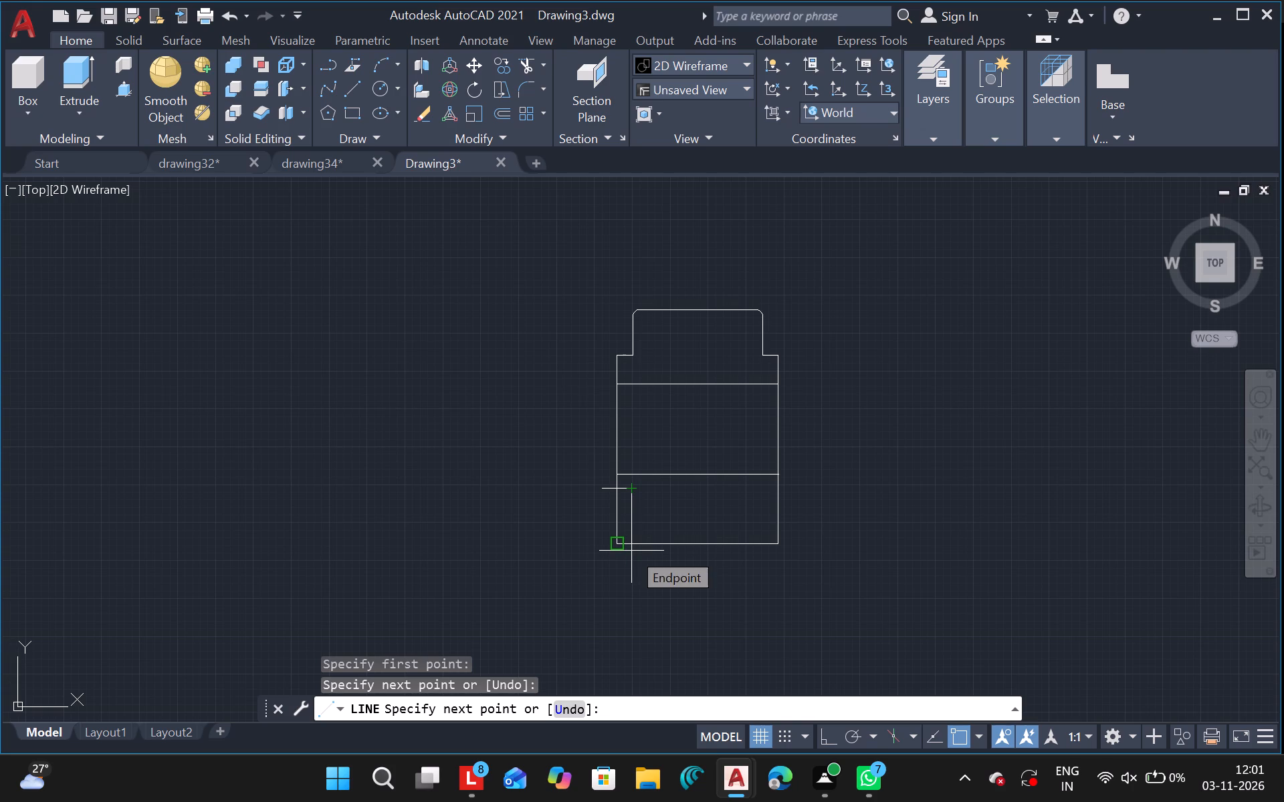
click(631, 551)
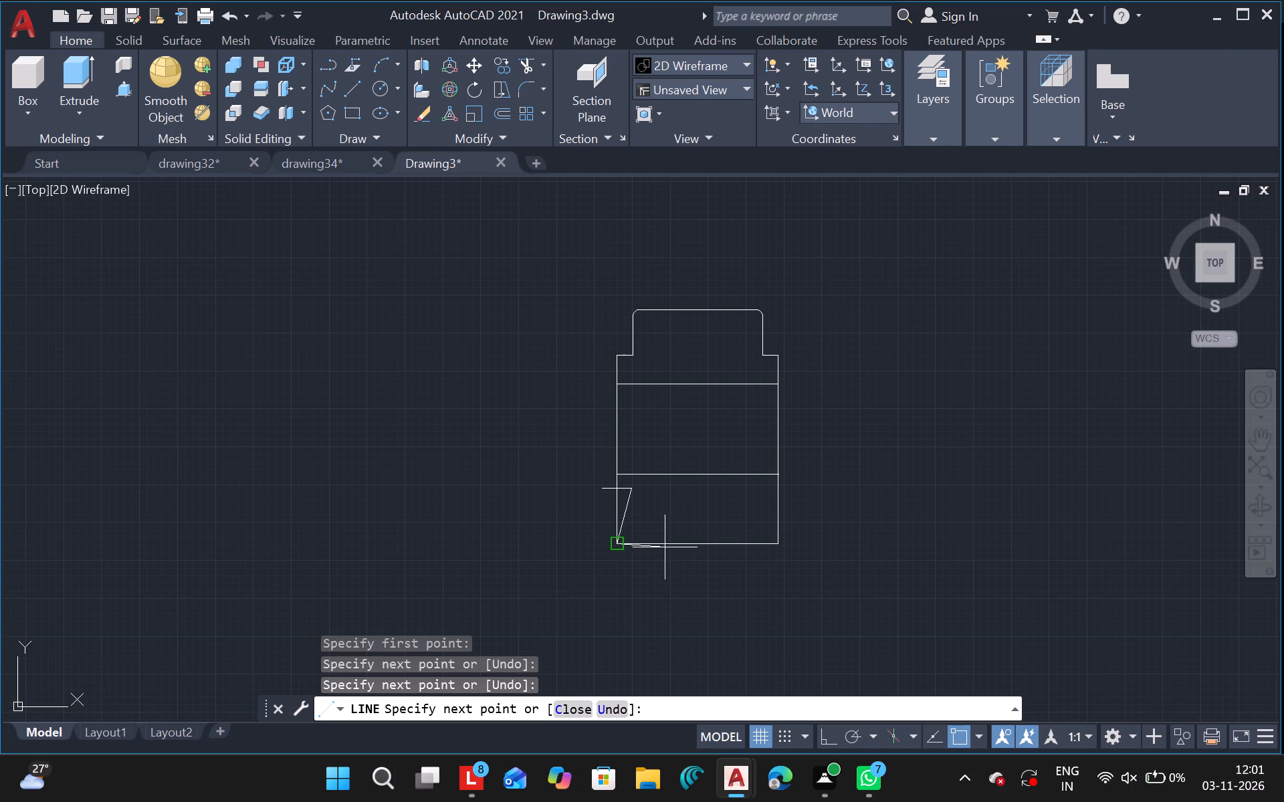
key(ctrl+z)
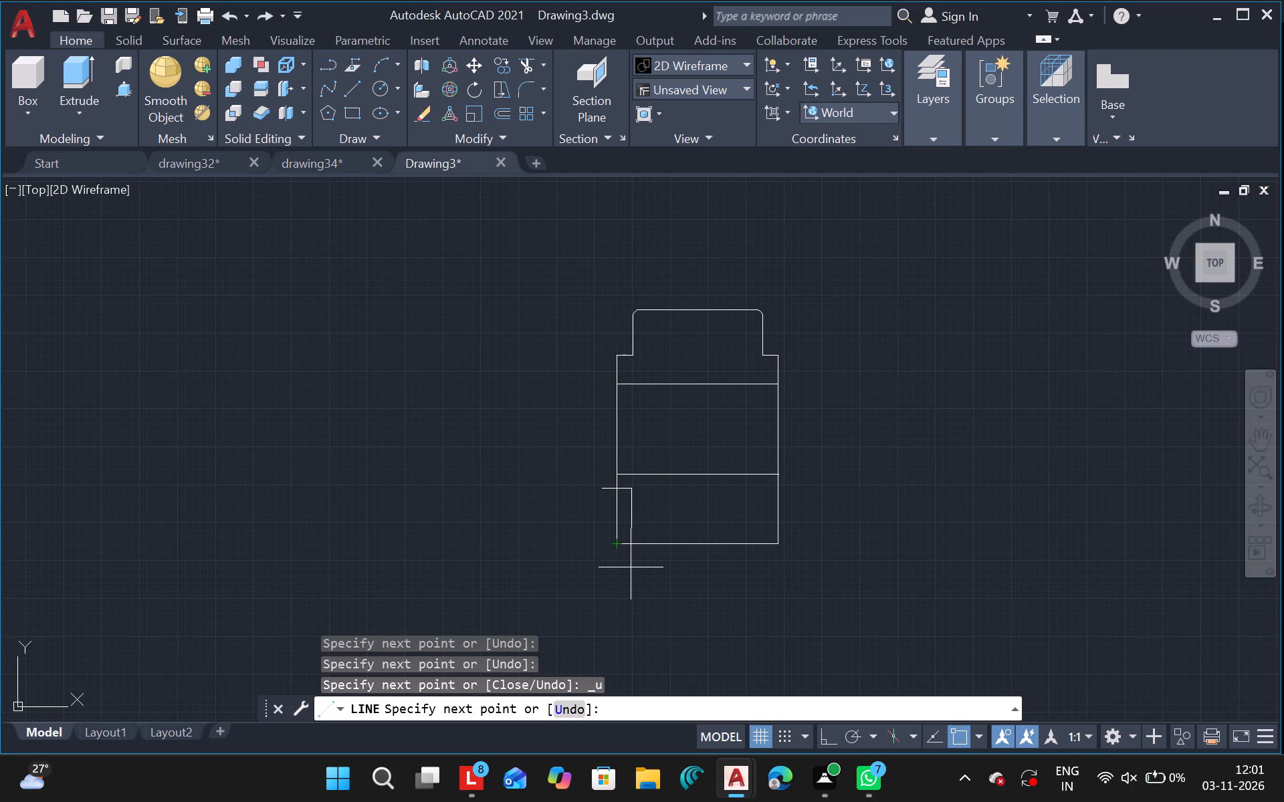
click(631, 568)
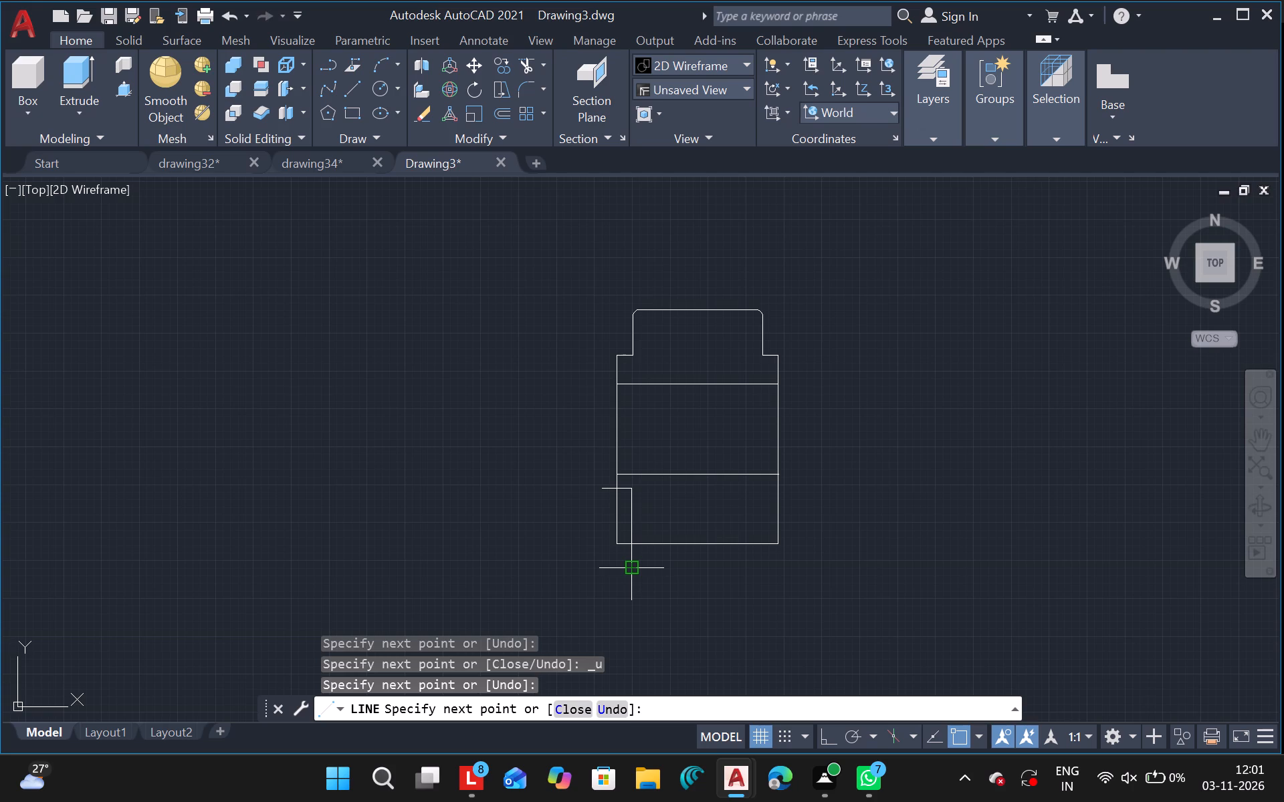
key(Escape)
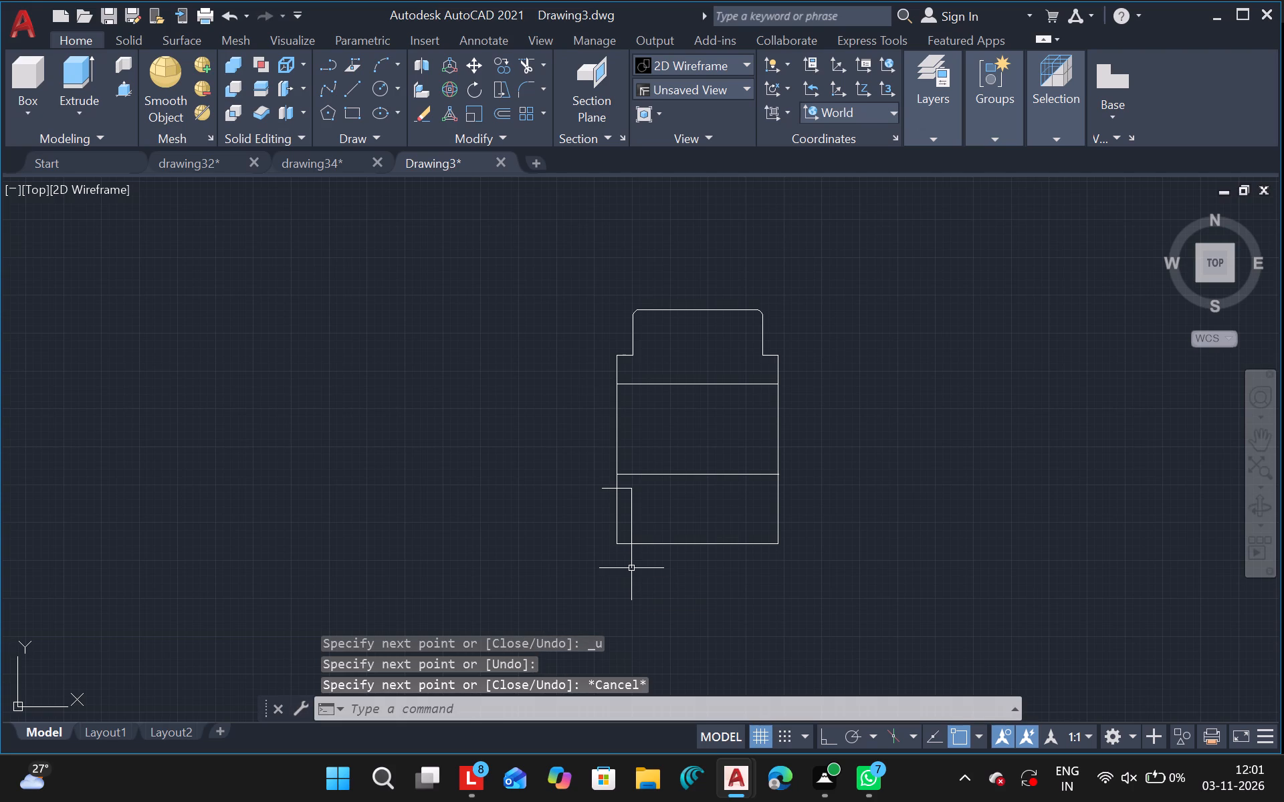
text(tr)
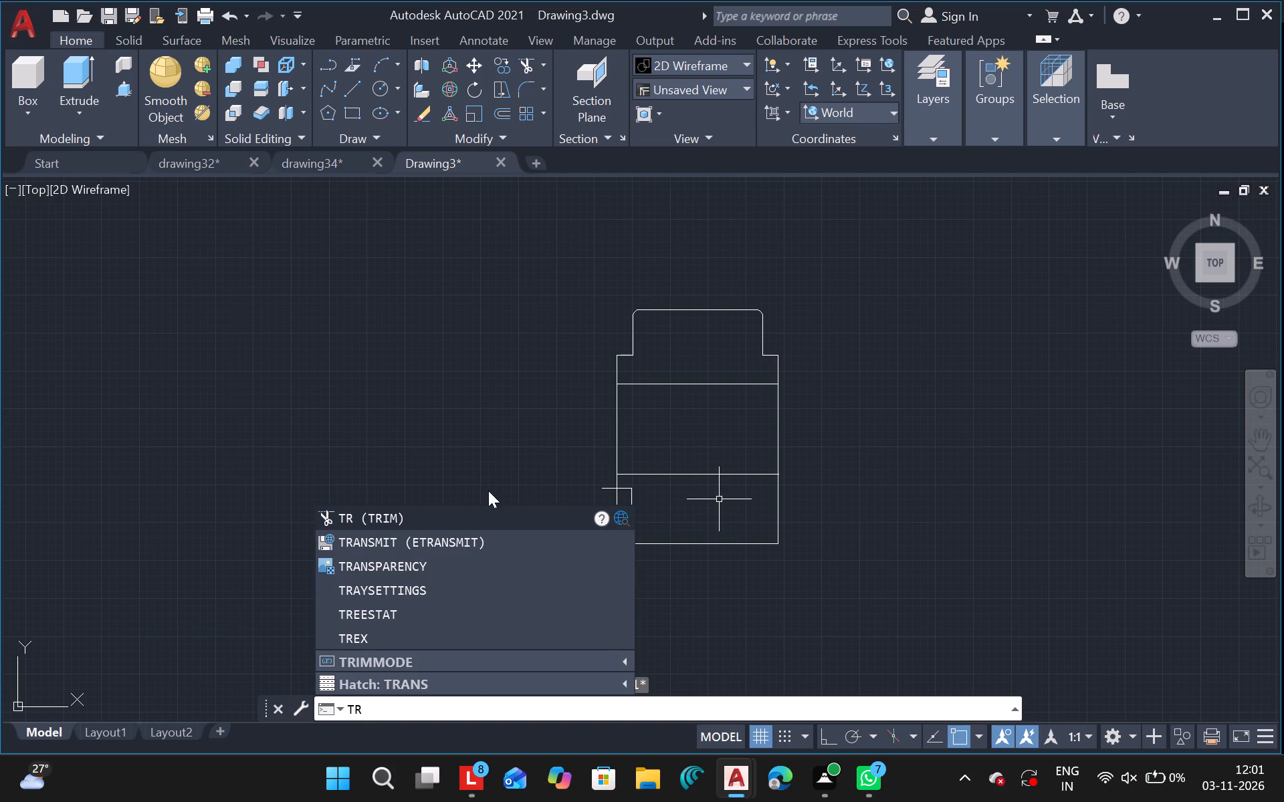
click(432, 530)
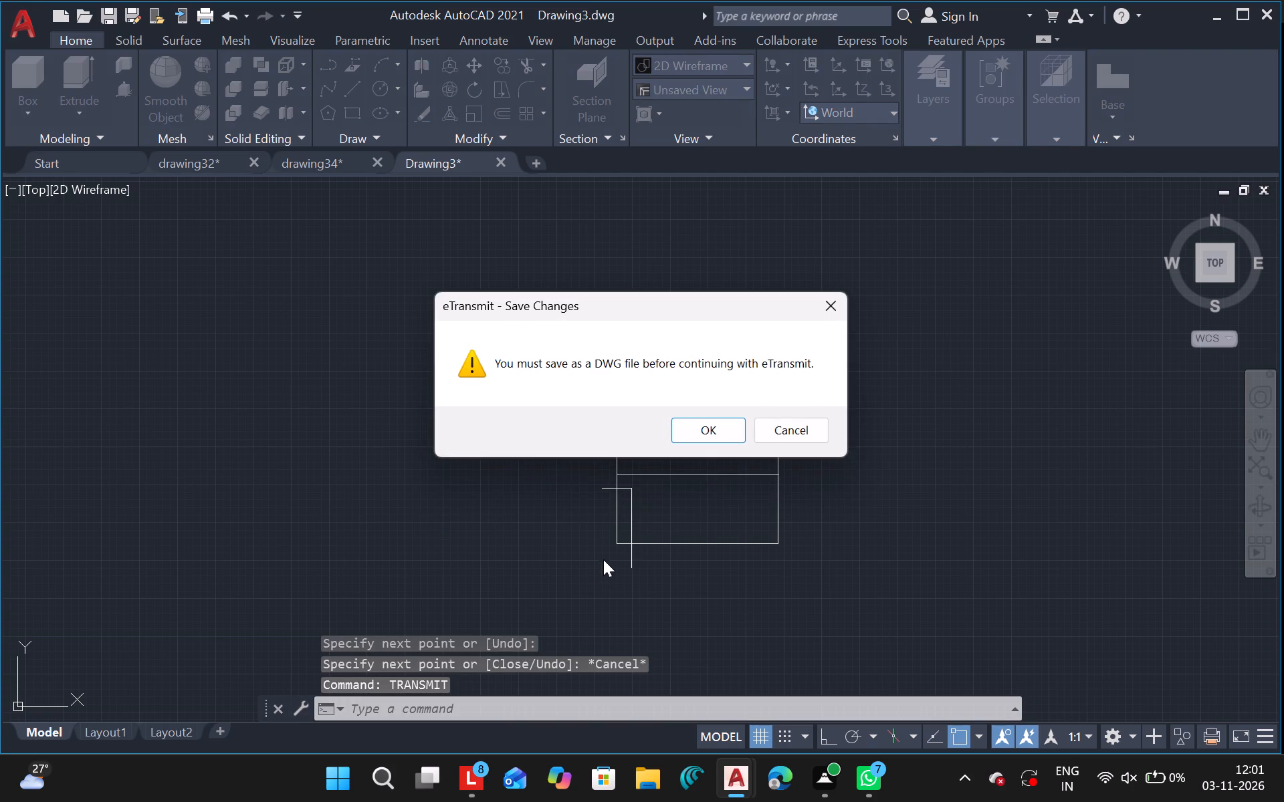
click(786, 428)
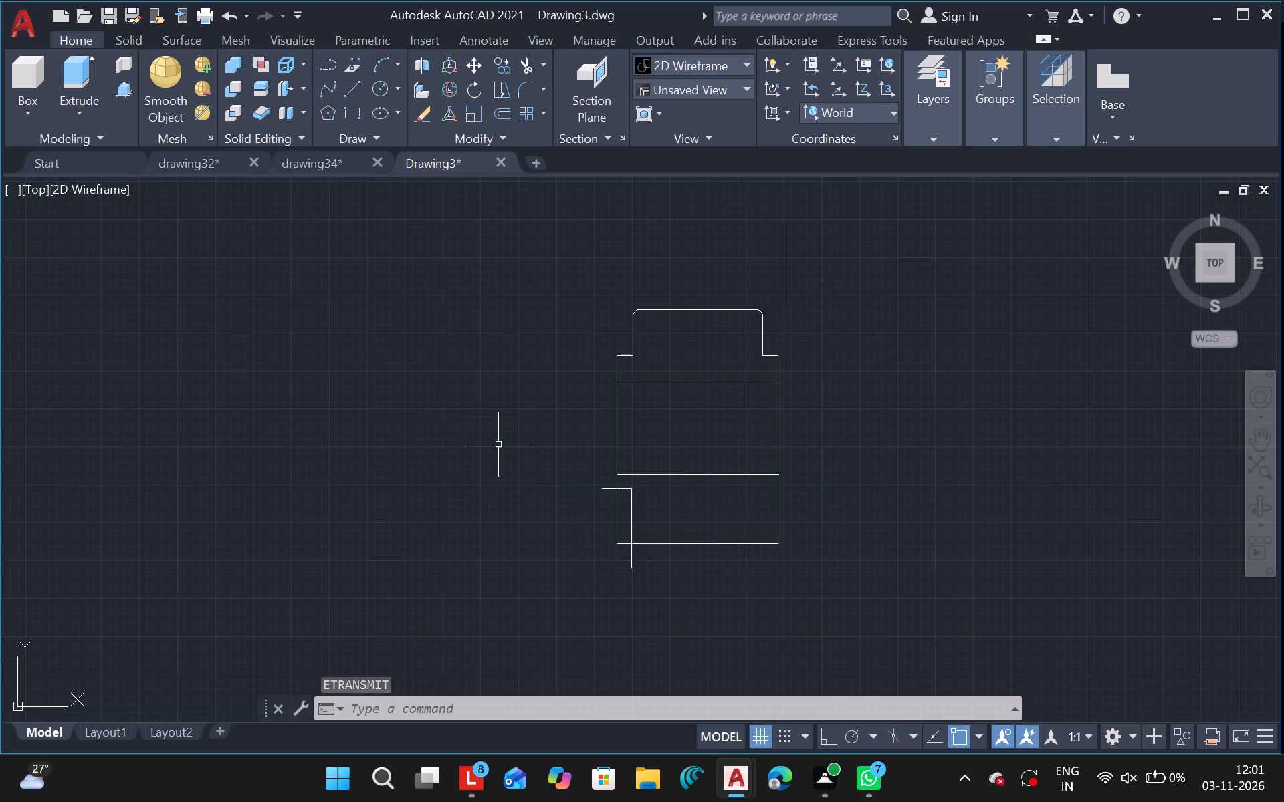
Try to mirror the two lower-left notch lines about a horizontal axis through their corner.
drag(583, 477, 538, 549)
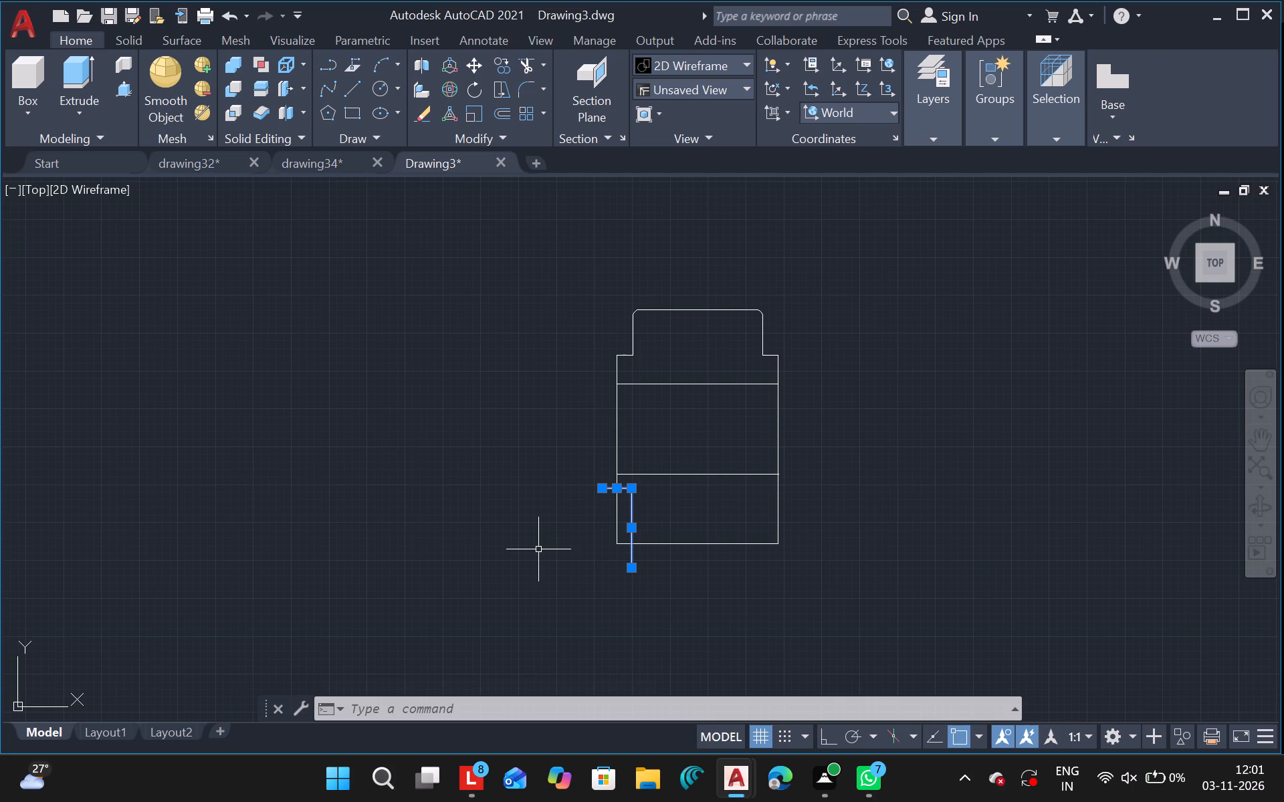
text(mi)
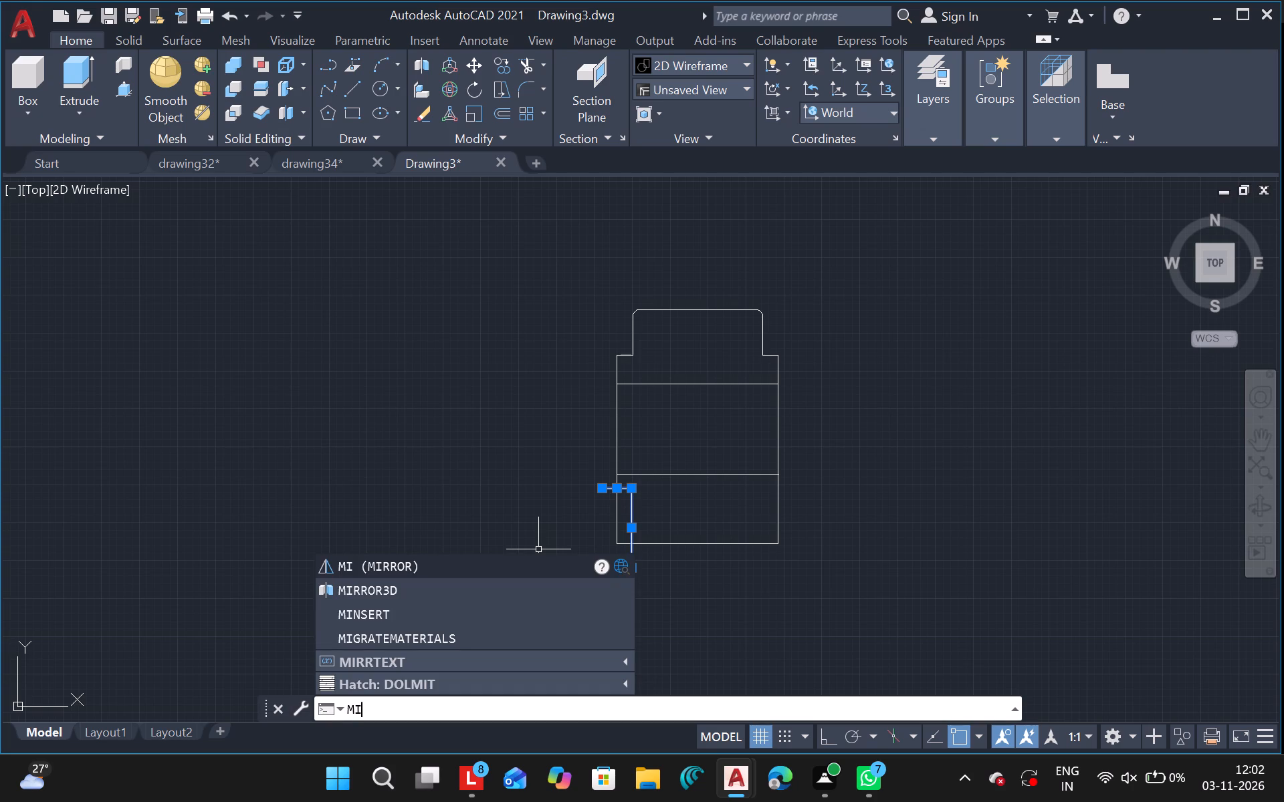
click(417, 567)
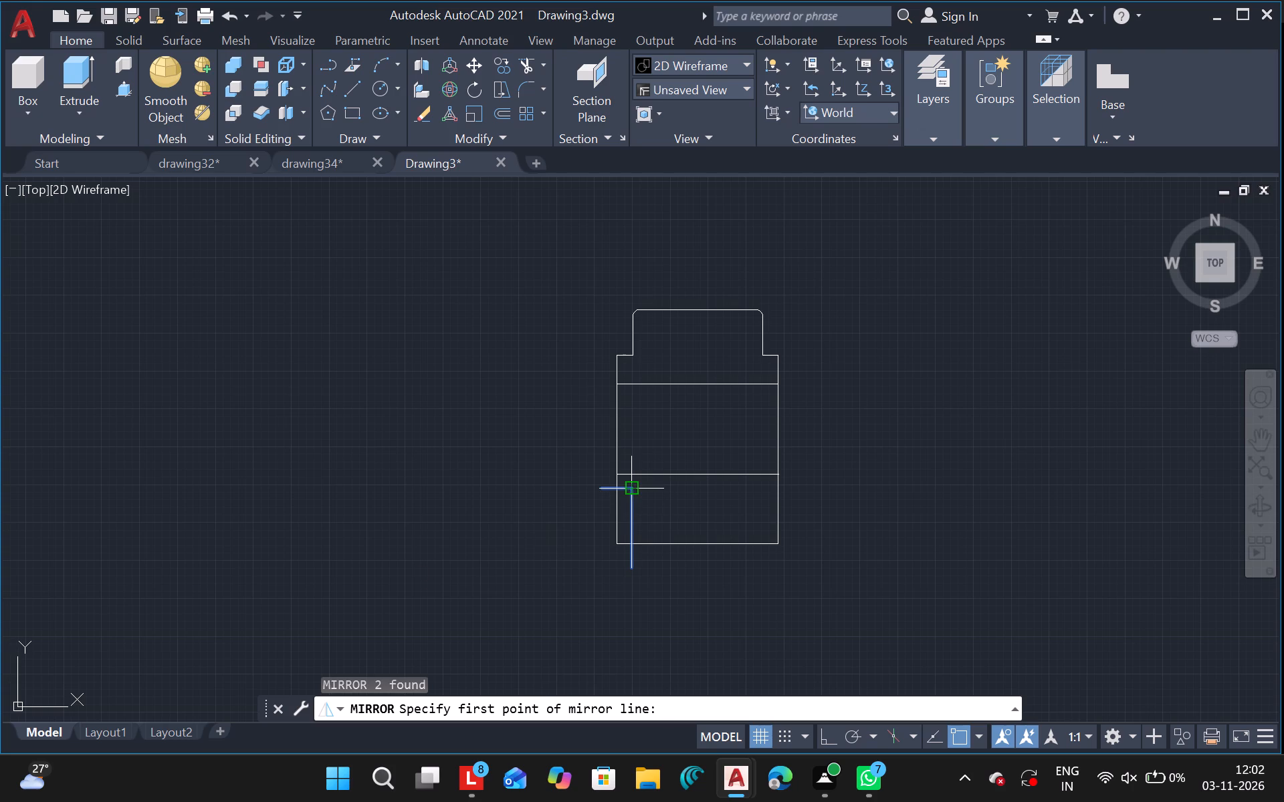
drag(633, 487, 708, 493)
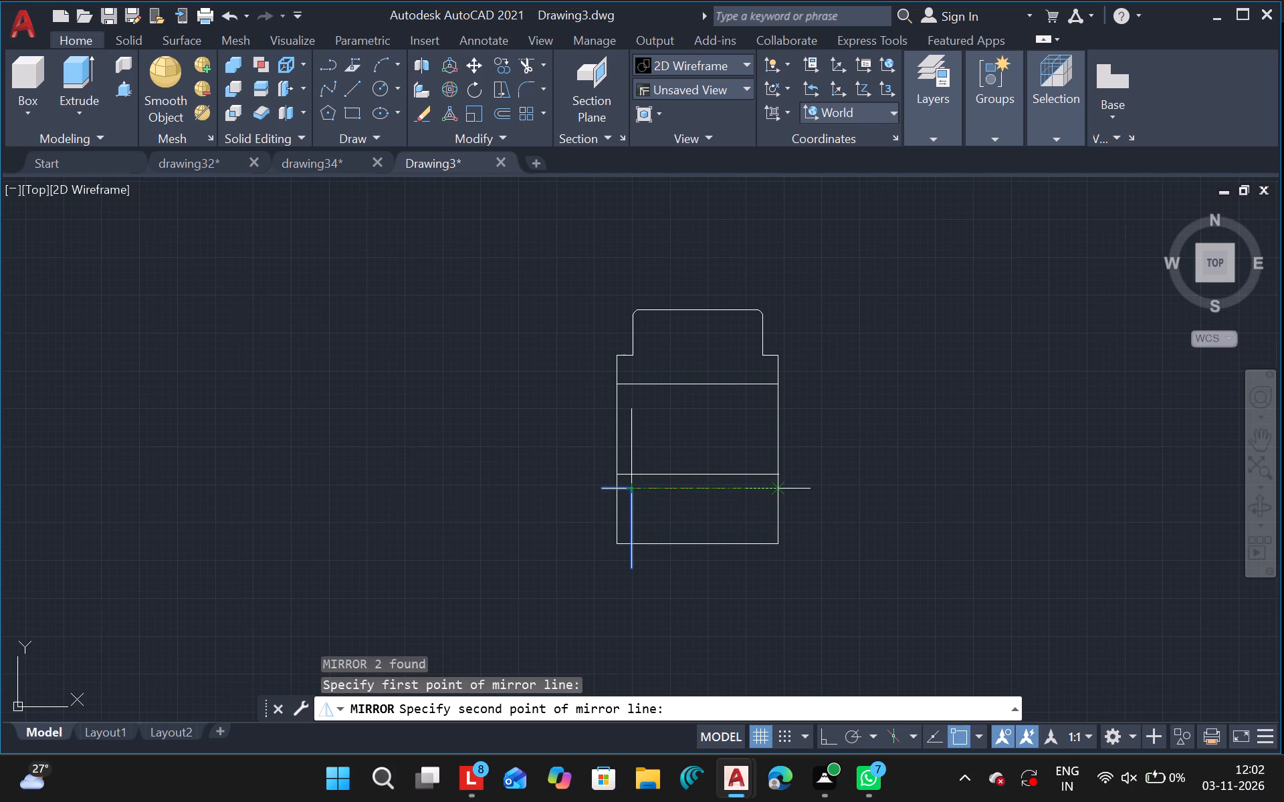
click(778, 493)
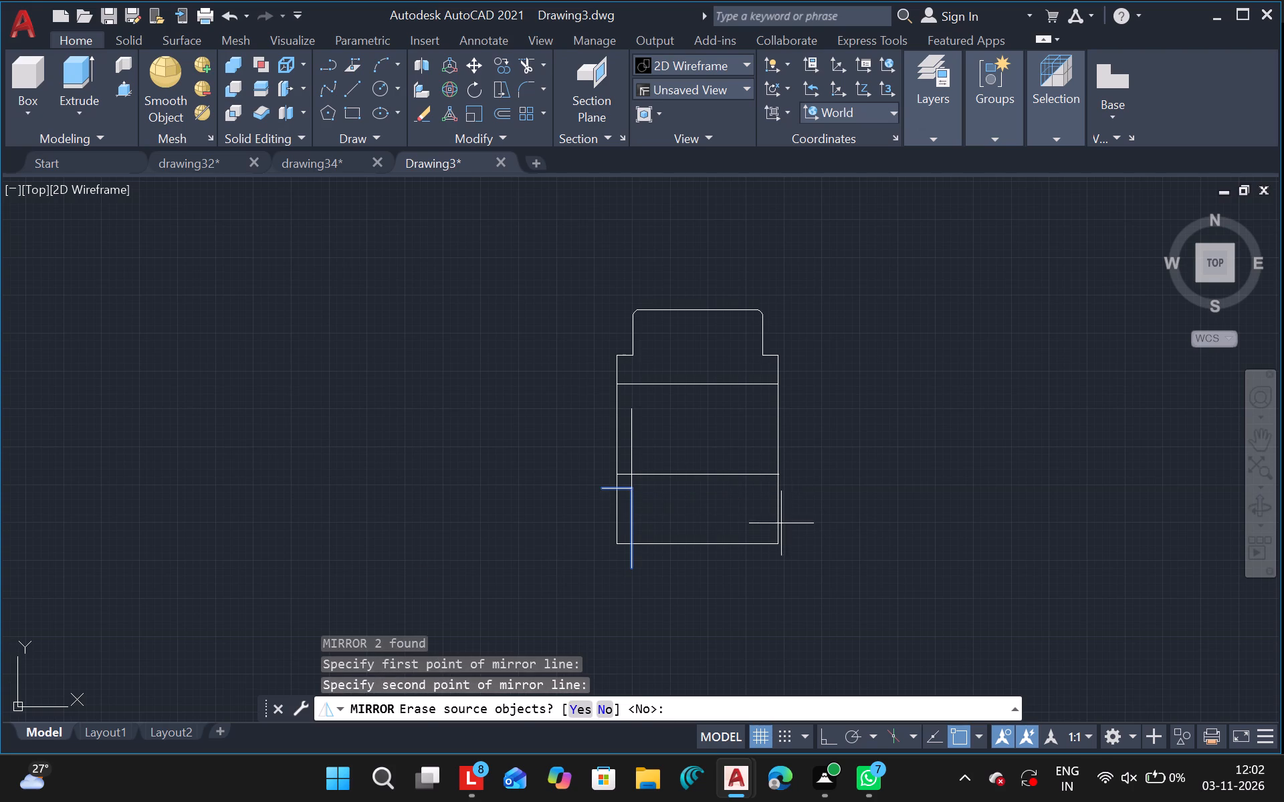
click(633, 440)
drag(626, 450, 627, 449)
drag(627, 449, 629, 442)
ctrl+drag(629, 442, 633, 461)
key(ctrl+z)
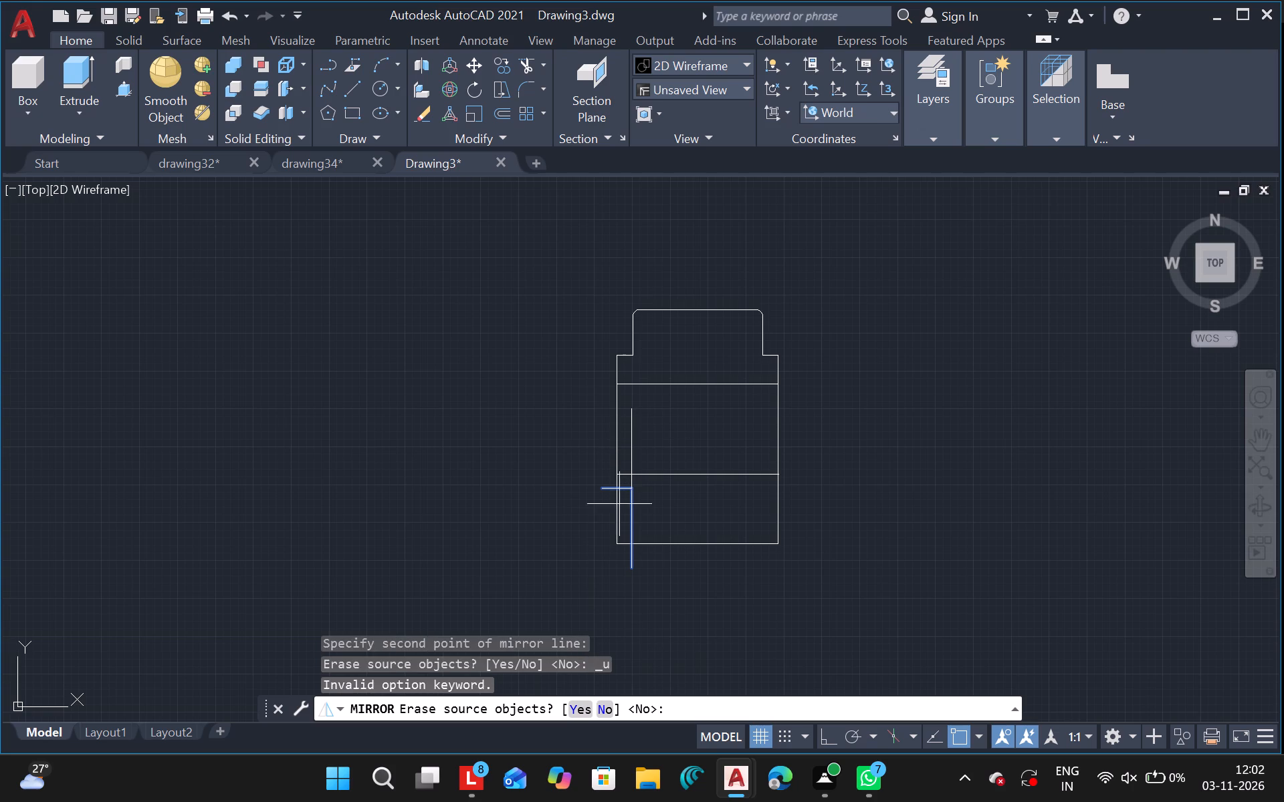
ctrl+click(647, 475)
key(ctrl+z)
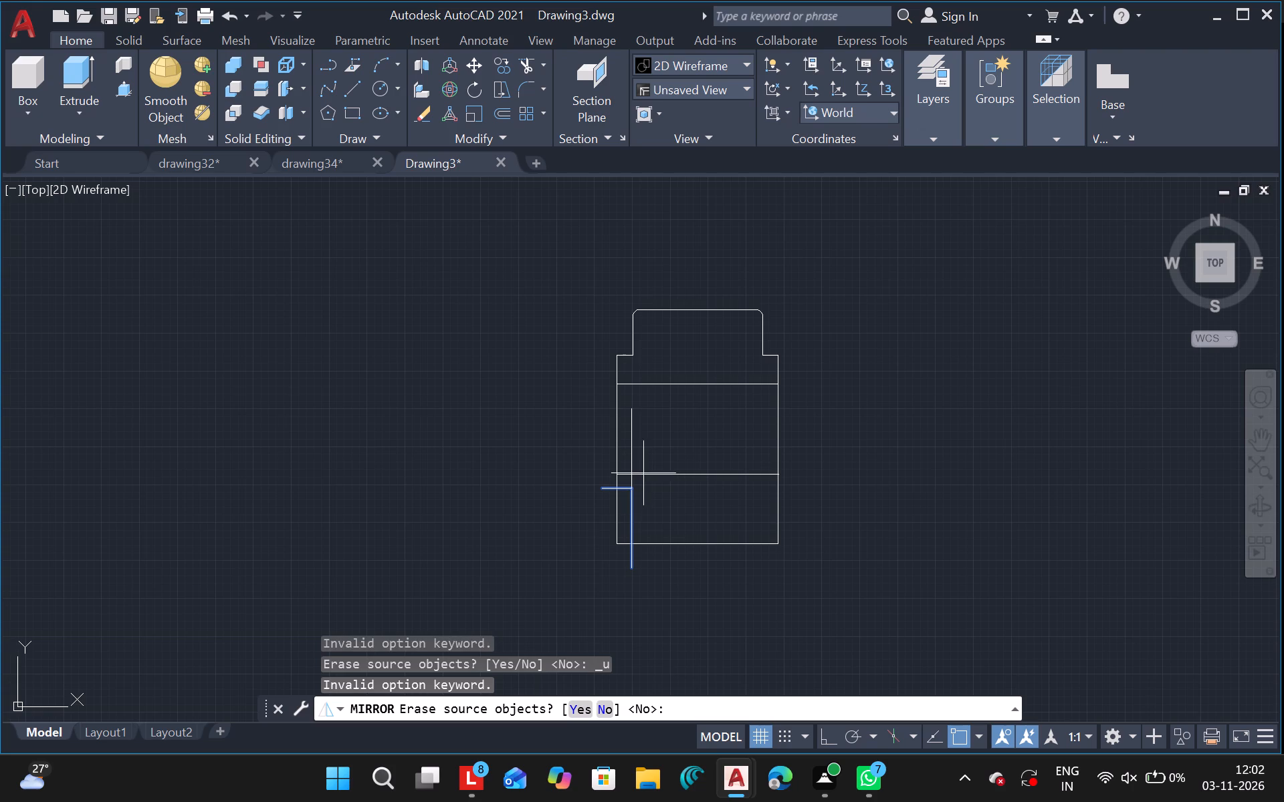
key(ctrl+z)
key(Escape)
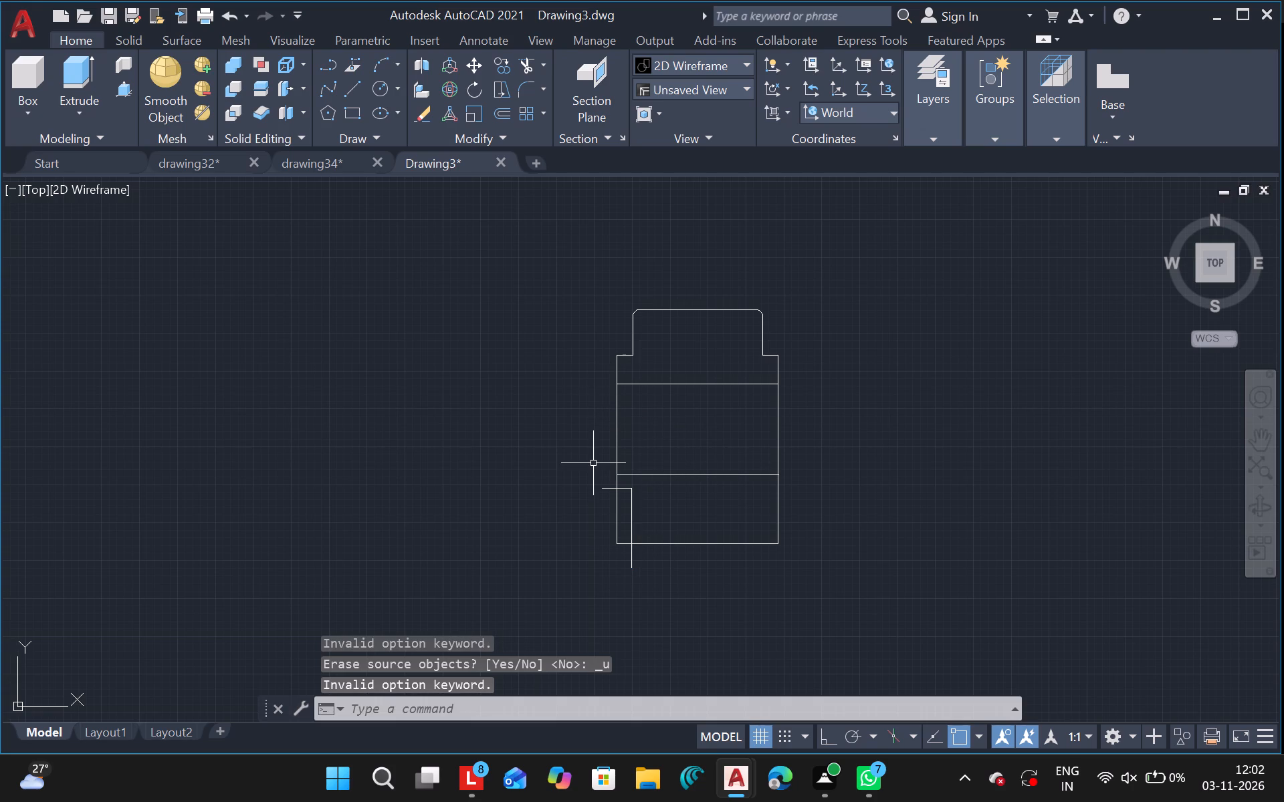
Mirror the two lower-left notch lines about the profile's vertical right edge, keeping the source lines.
drag(584, 484, 620, 484)
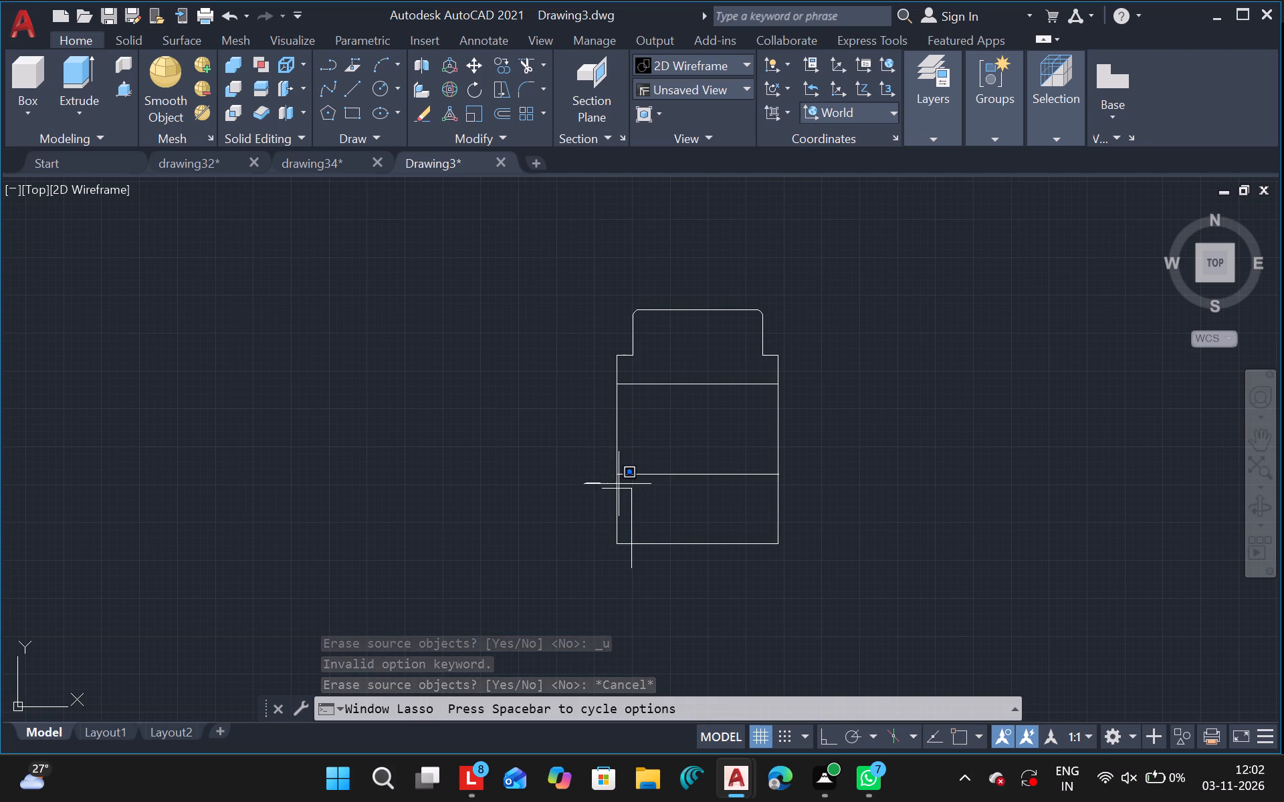
drag(620, 484, 524, 562)
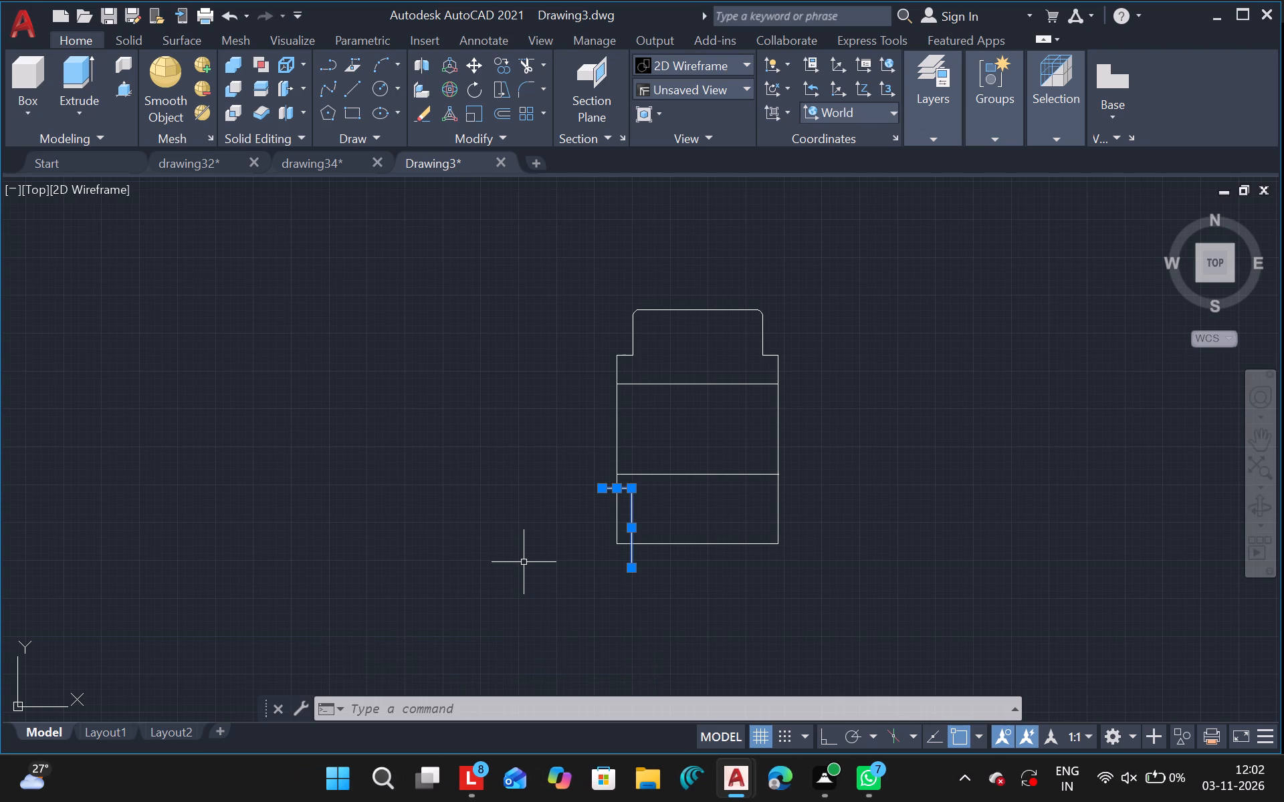
text(mi)
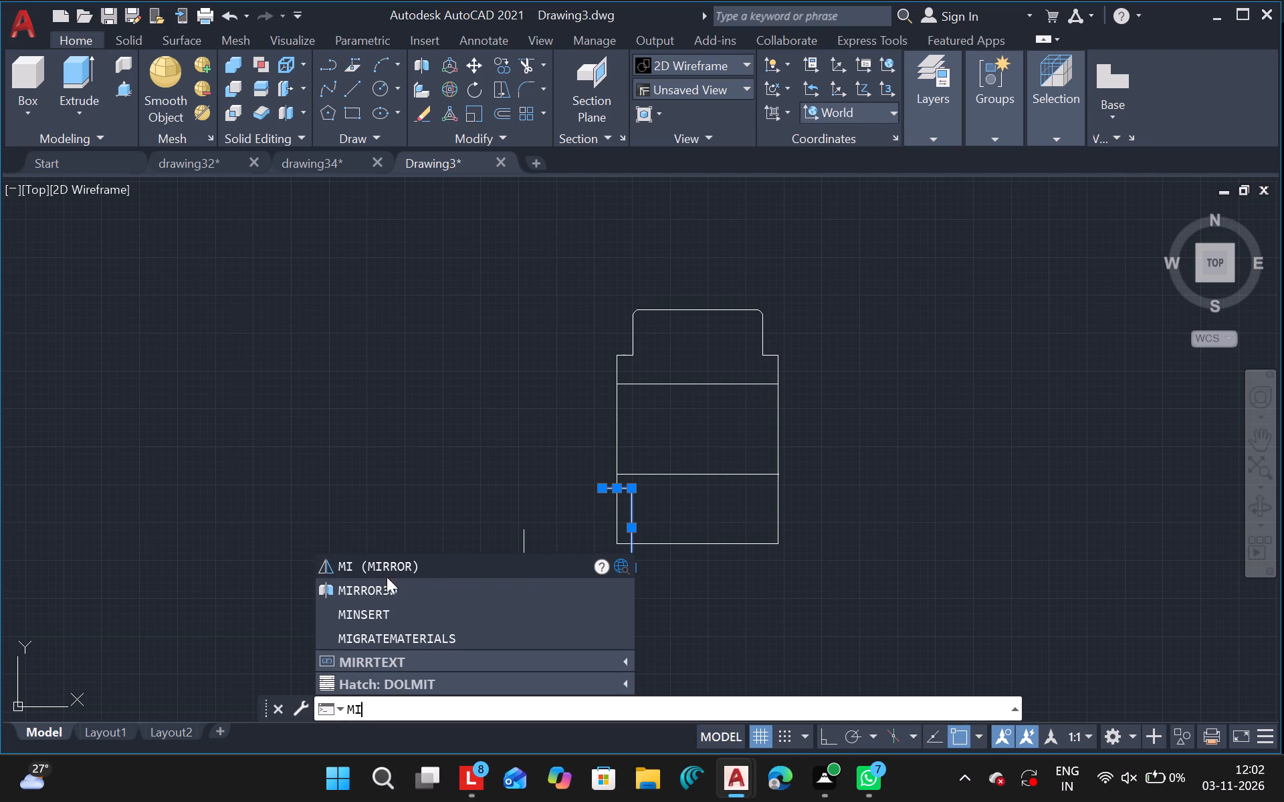
click(369, 568)
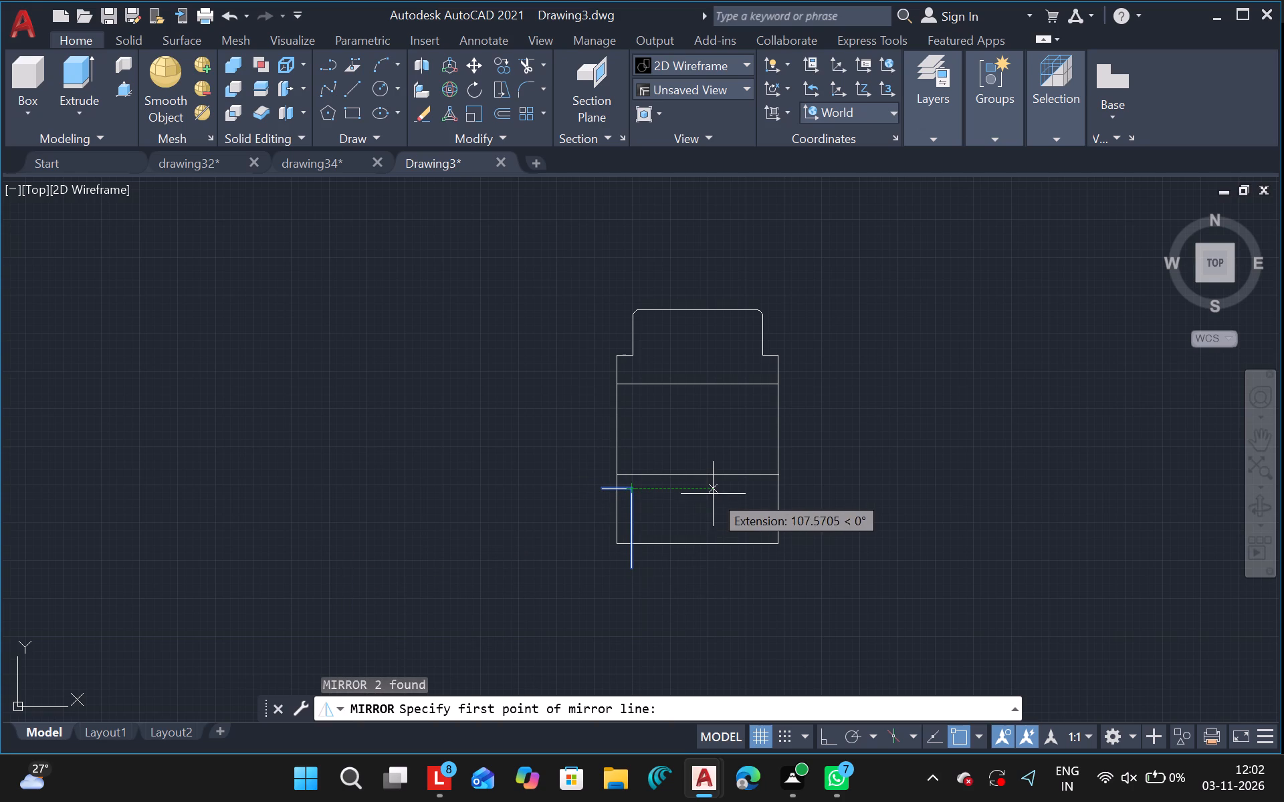
click(776, 490)
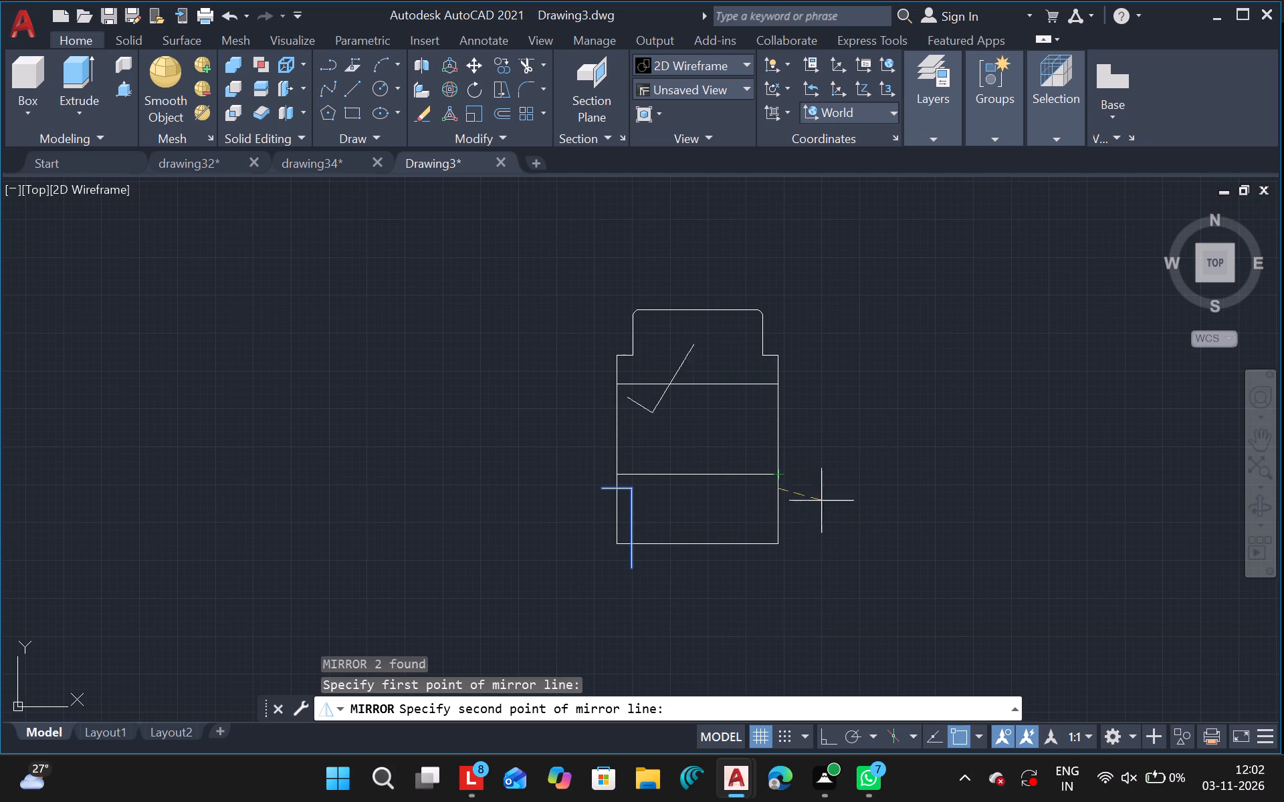
click(778, 457)
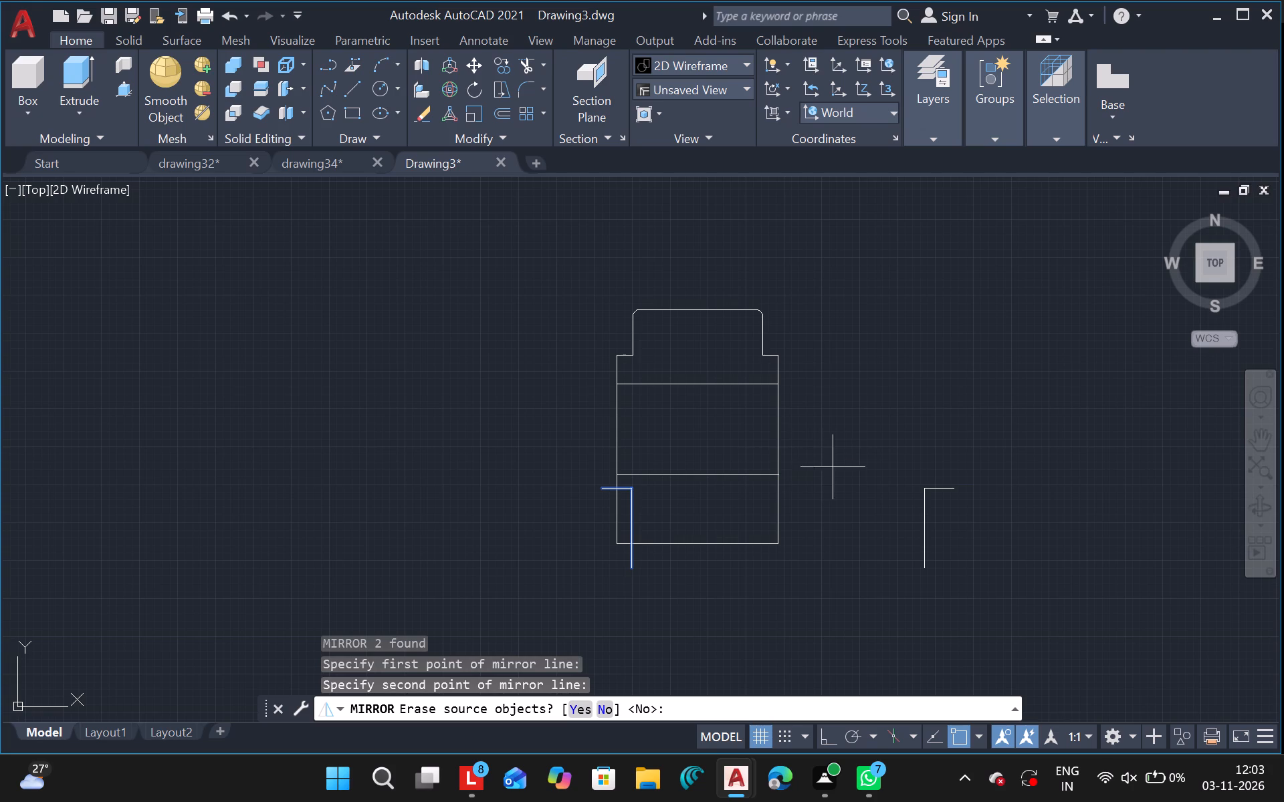
drag(917, 446, 1058, 559)
drag(1058, 559, 890, 454)
key(Return)
Copy the mirrored notch lines horizontally back onto the profile's lower-right corner, opposite the left notch.
drag(909, 493, 867, 518)
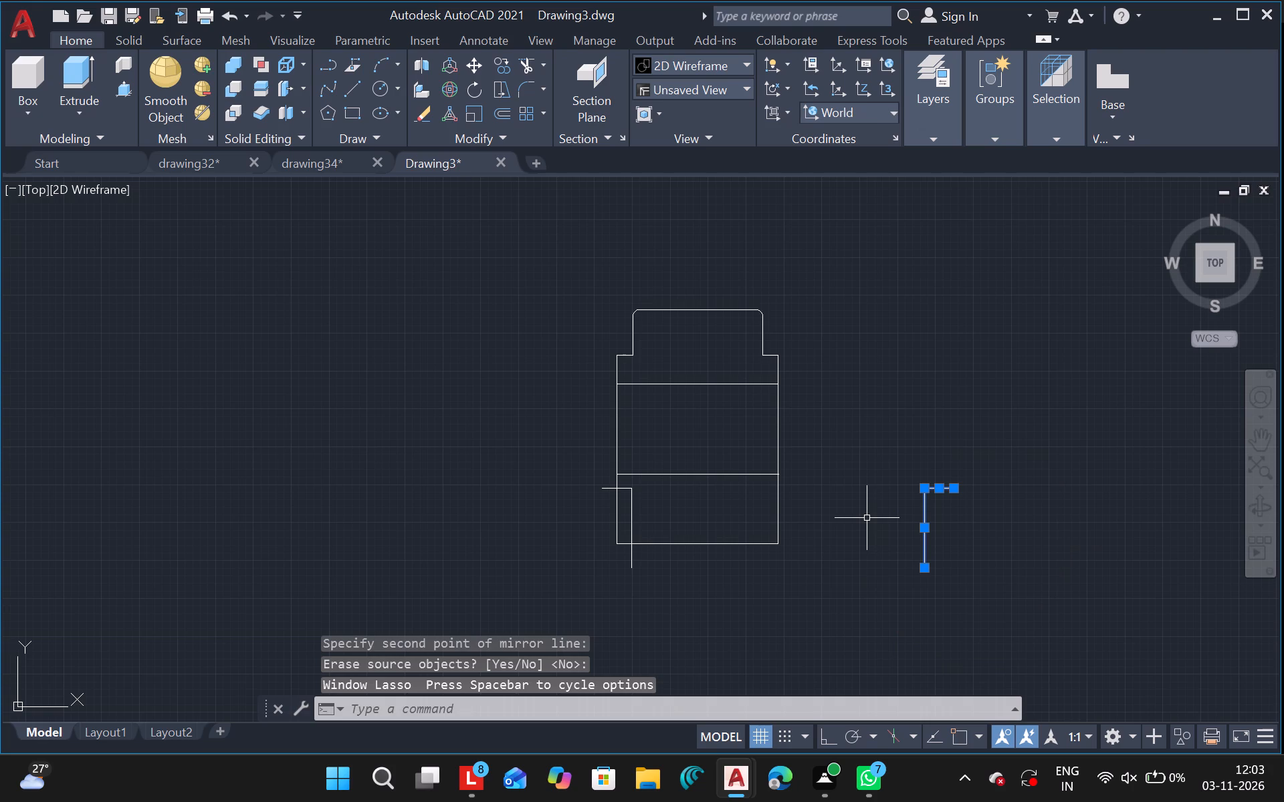
text(co)
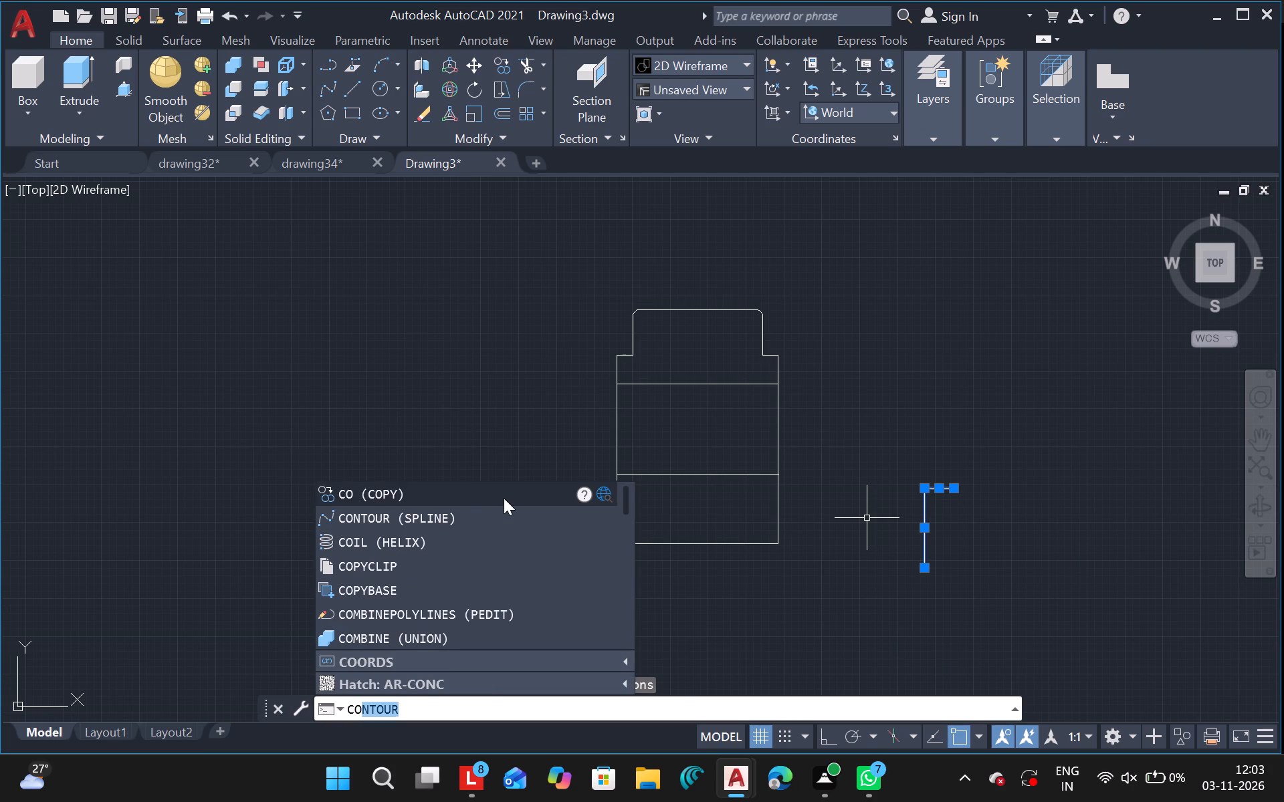
click(480, 493)
drag(1020, 456, 900, 454)
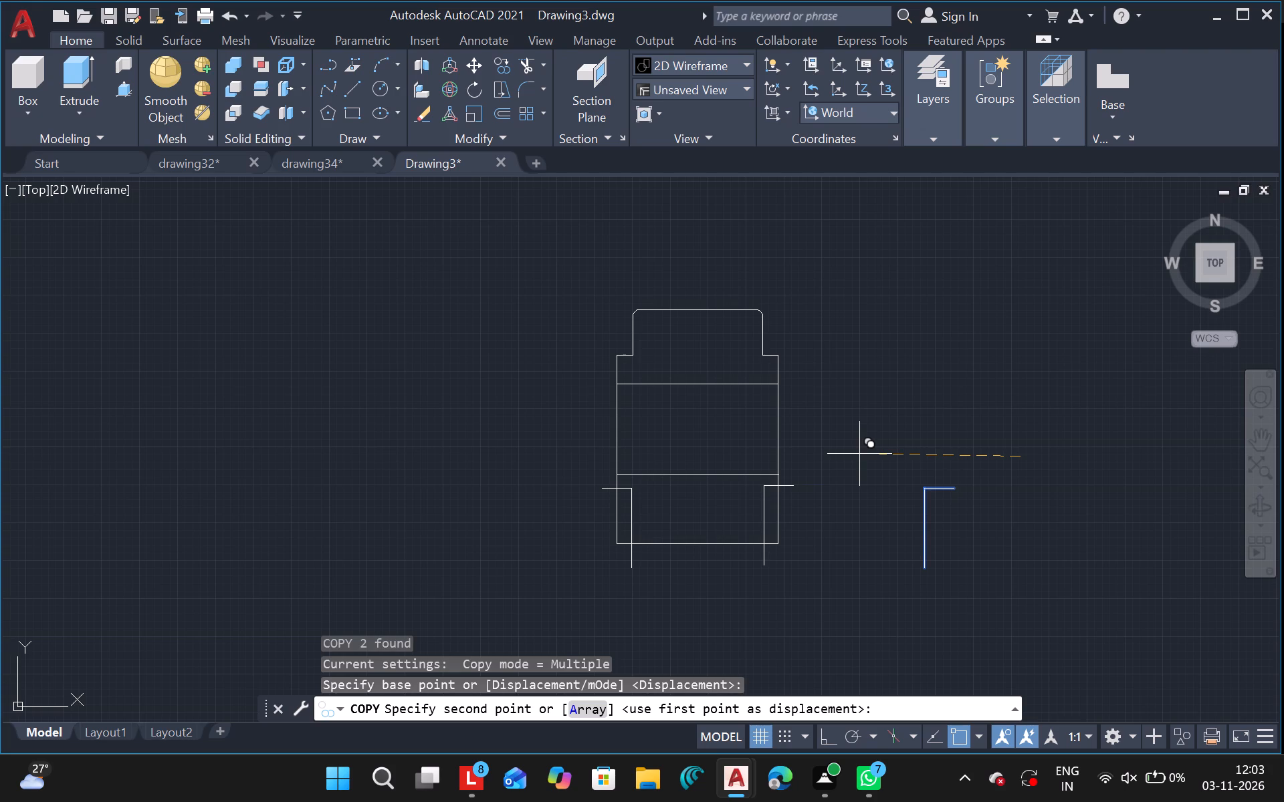
click(859, 456)
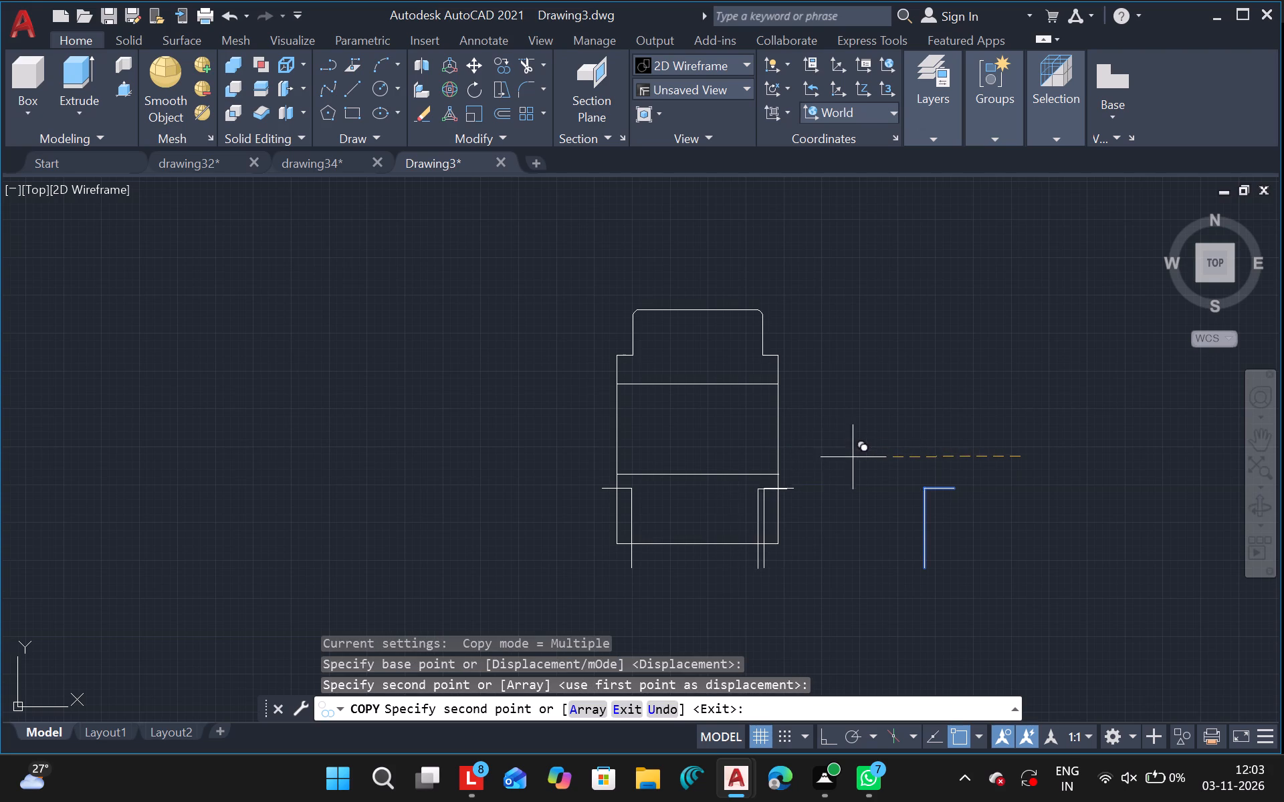
key(Escape)
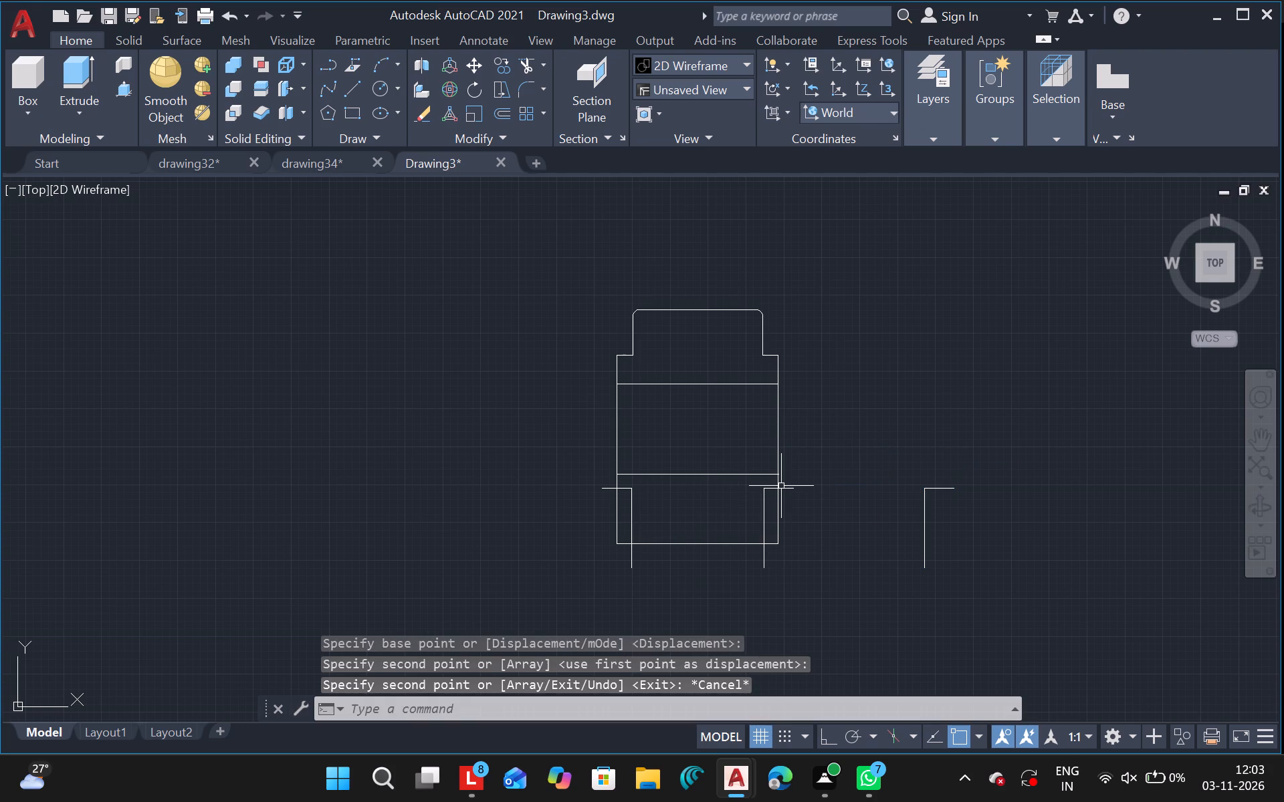
Trim away the profile's two lower outer corners and the overhanging notch line ends, leaving a matching step on each side.
text(tr)
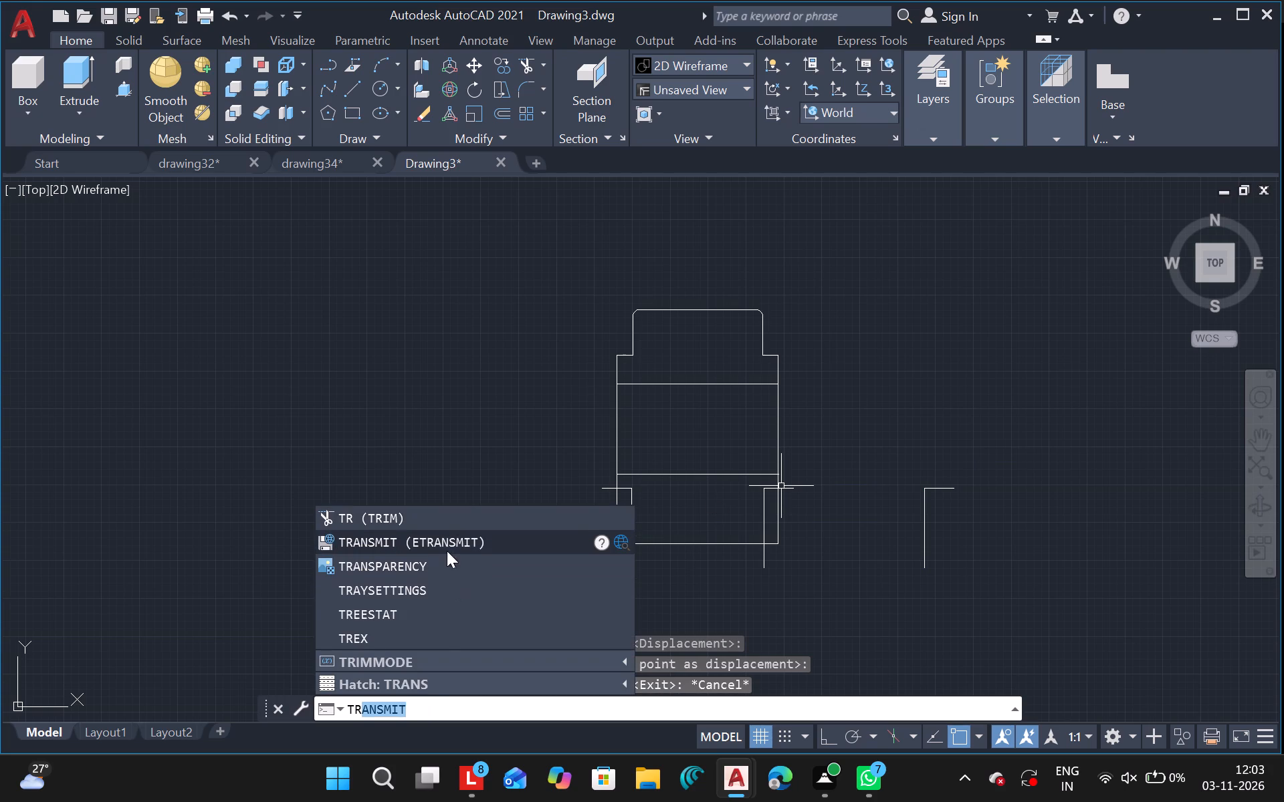
click(445, 515)
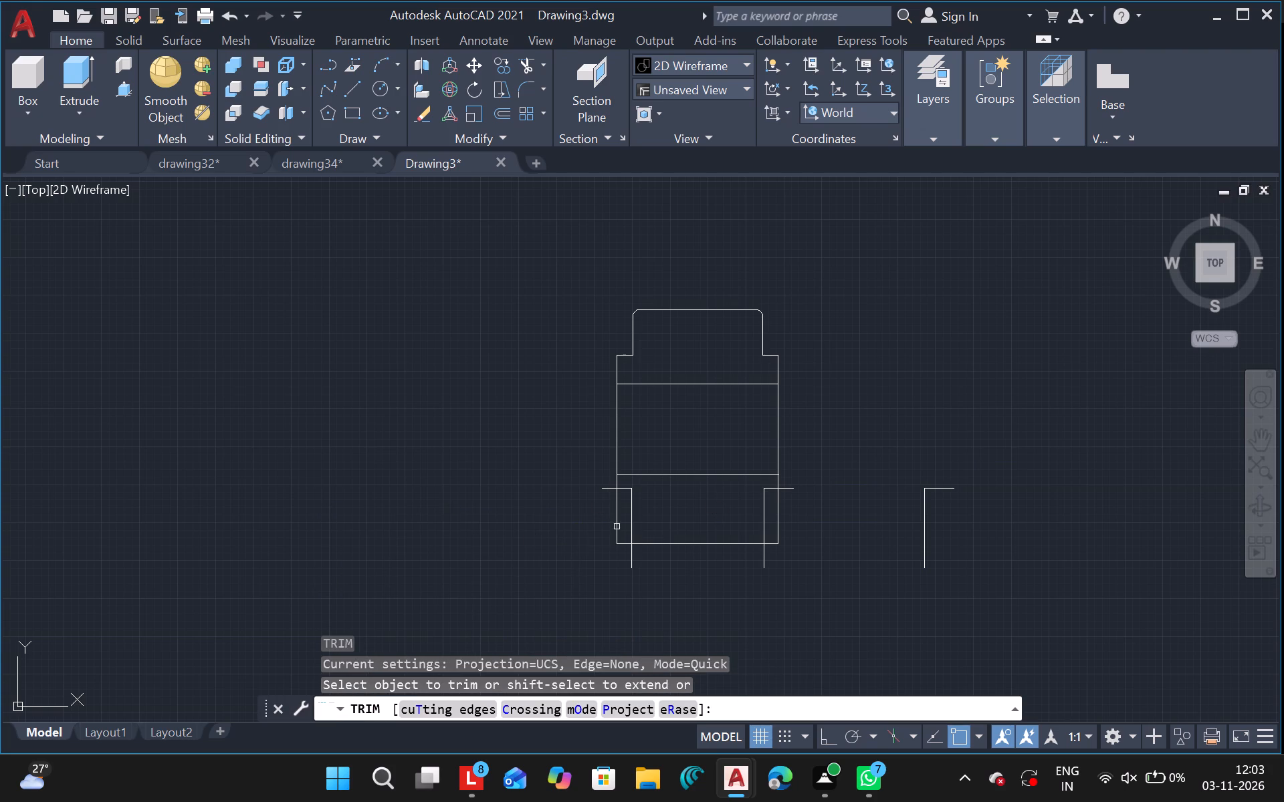
click(617, 526)
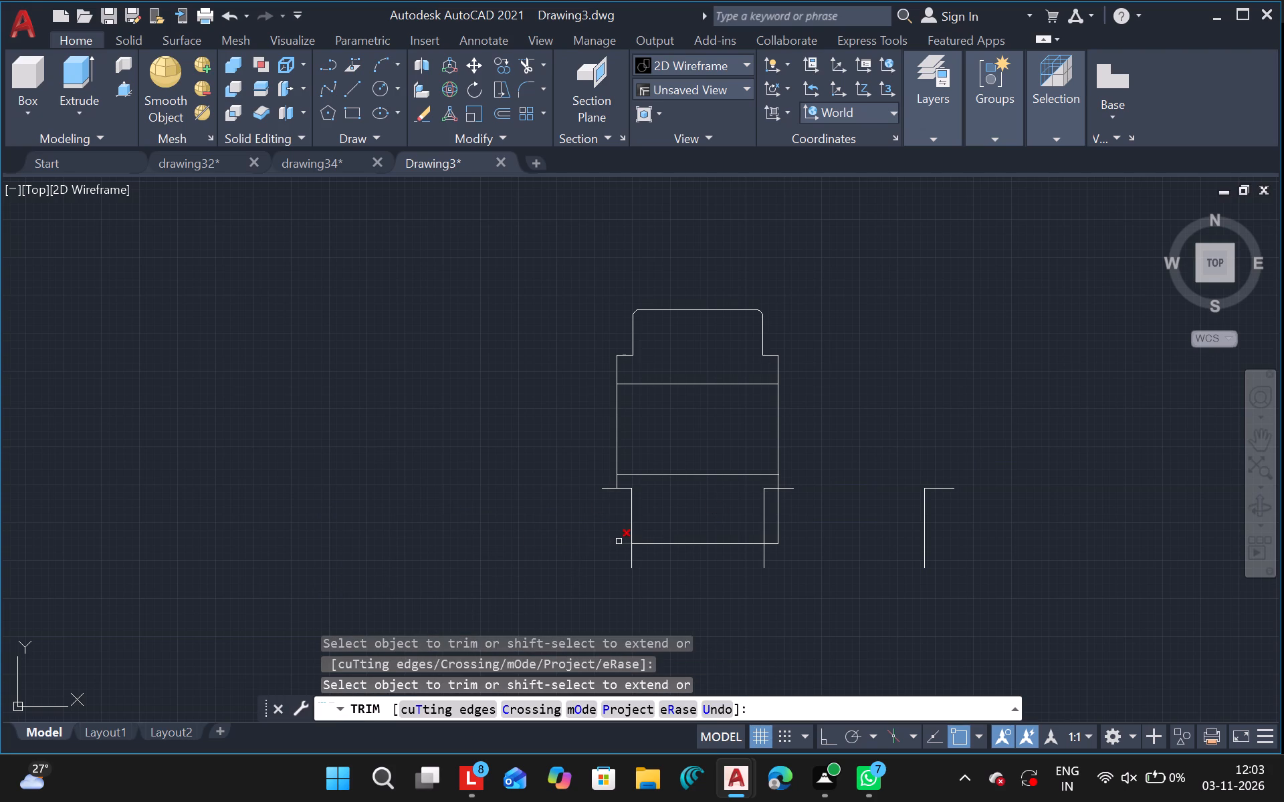
click(619, 541)
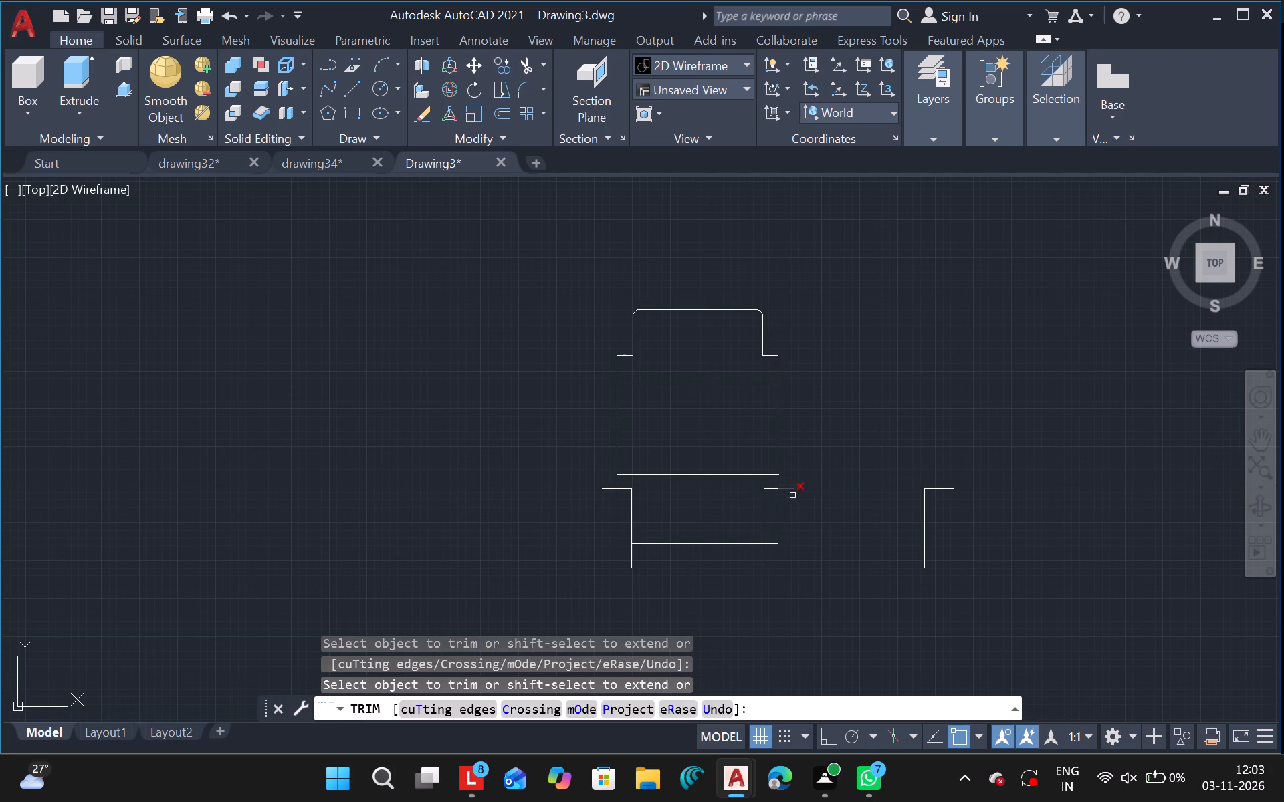
drag(779, 511, 782, 541)
drag(782, 541, 776, 544)
drag(776, 544, 793, 490)
drag(793, 490, 904, 454)
drag(603, 487, 631, 553)
drag(631, 553, 749, 555)
drag(749, 555, 794, 553)
click(794, 553)
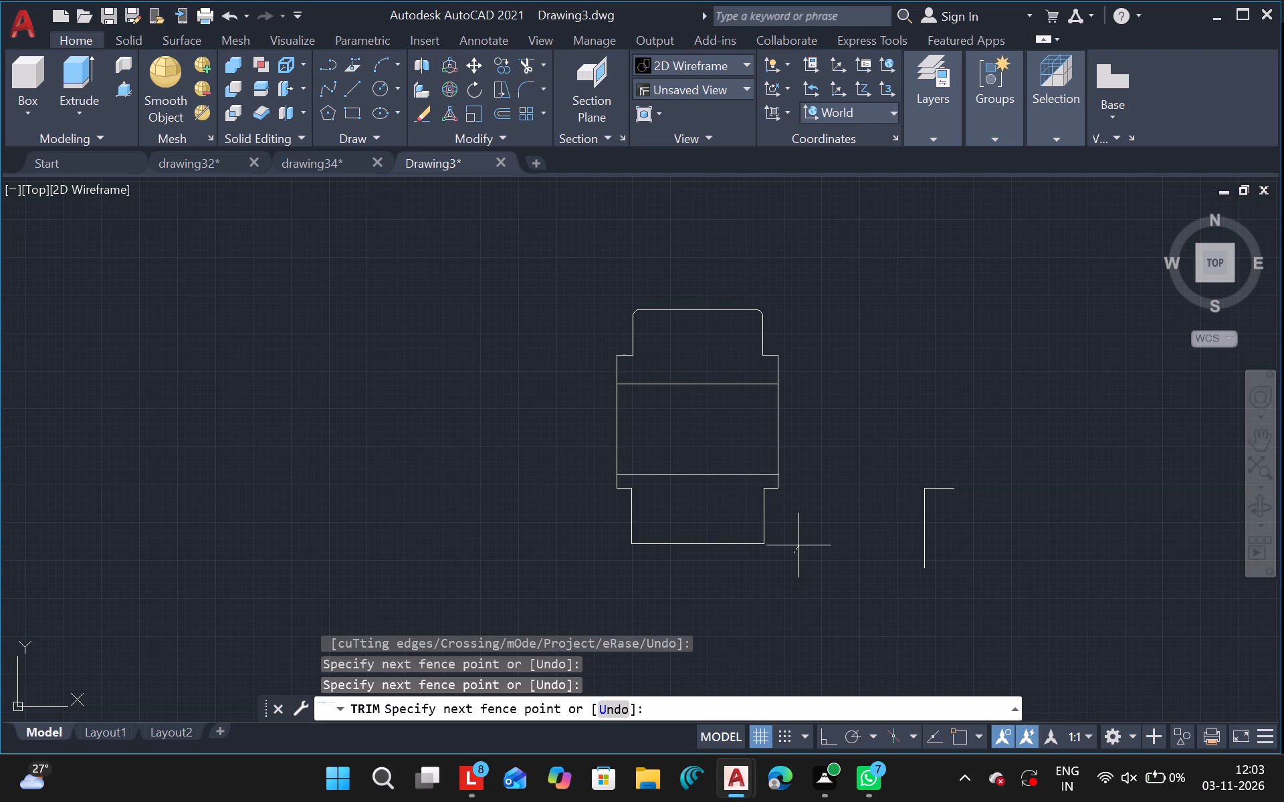
click(883, 560)
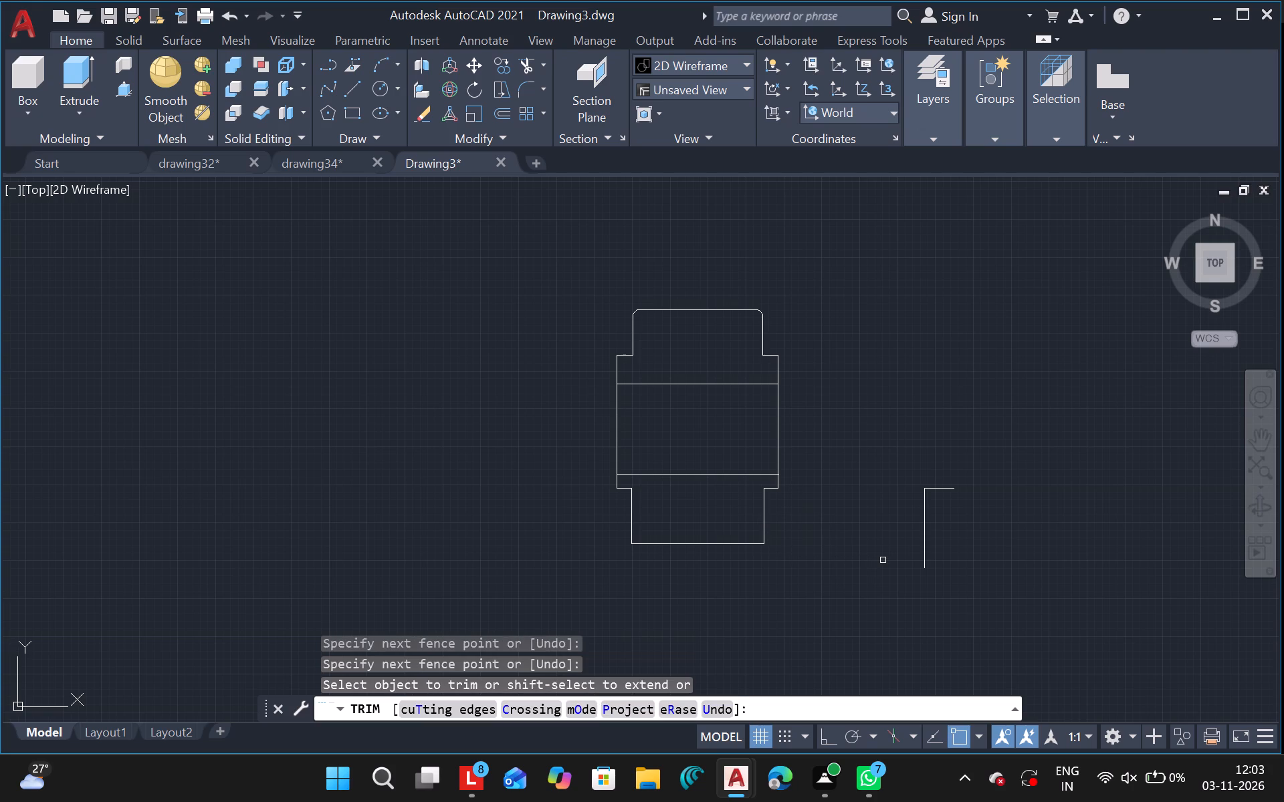
key(Escape)
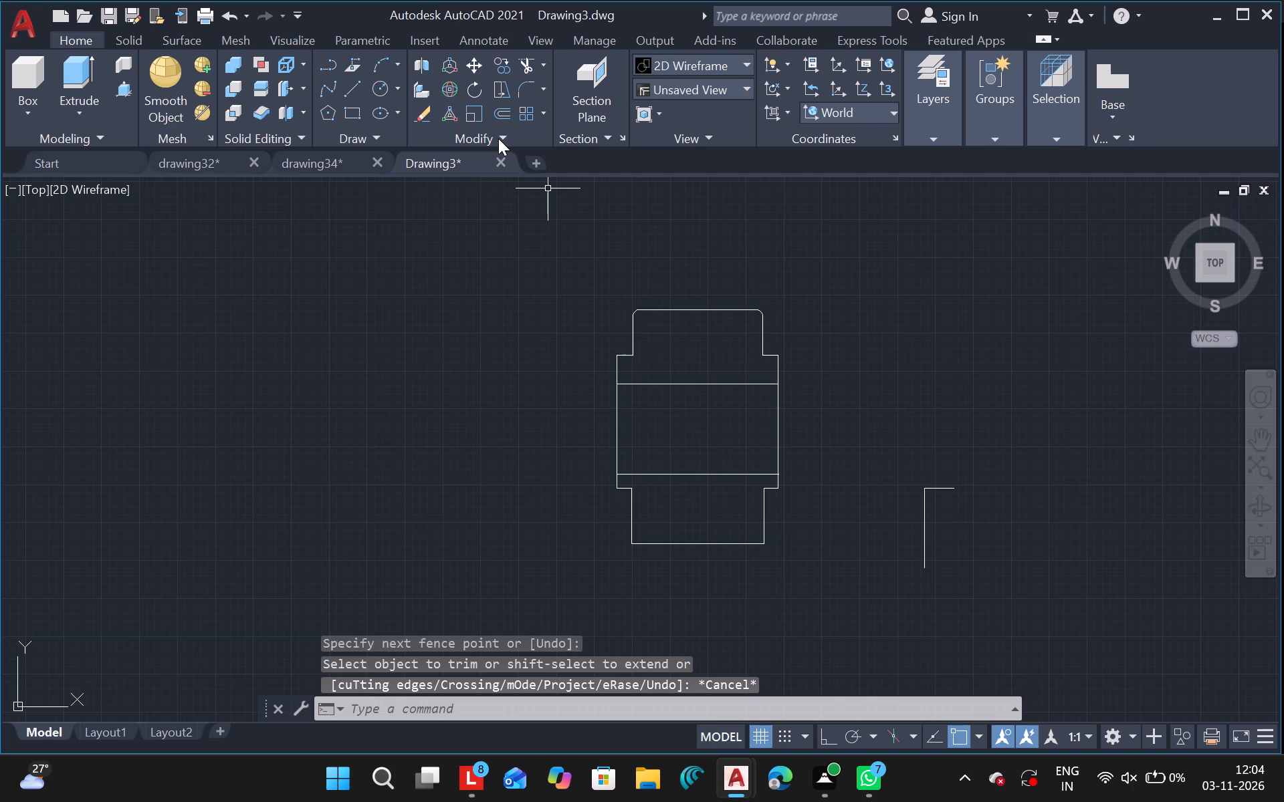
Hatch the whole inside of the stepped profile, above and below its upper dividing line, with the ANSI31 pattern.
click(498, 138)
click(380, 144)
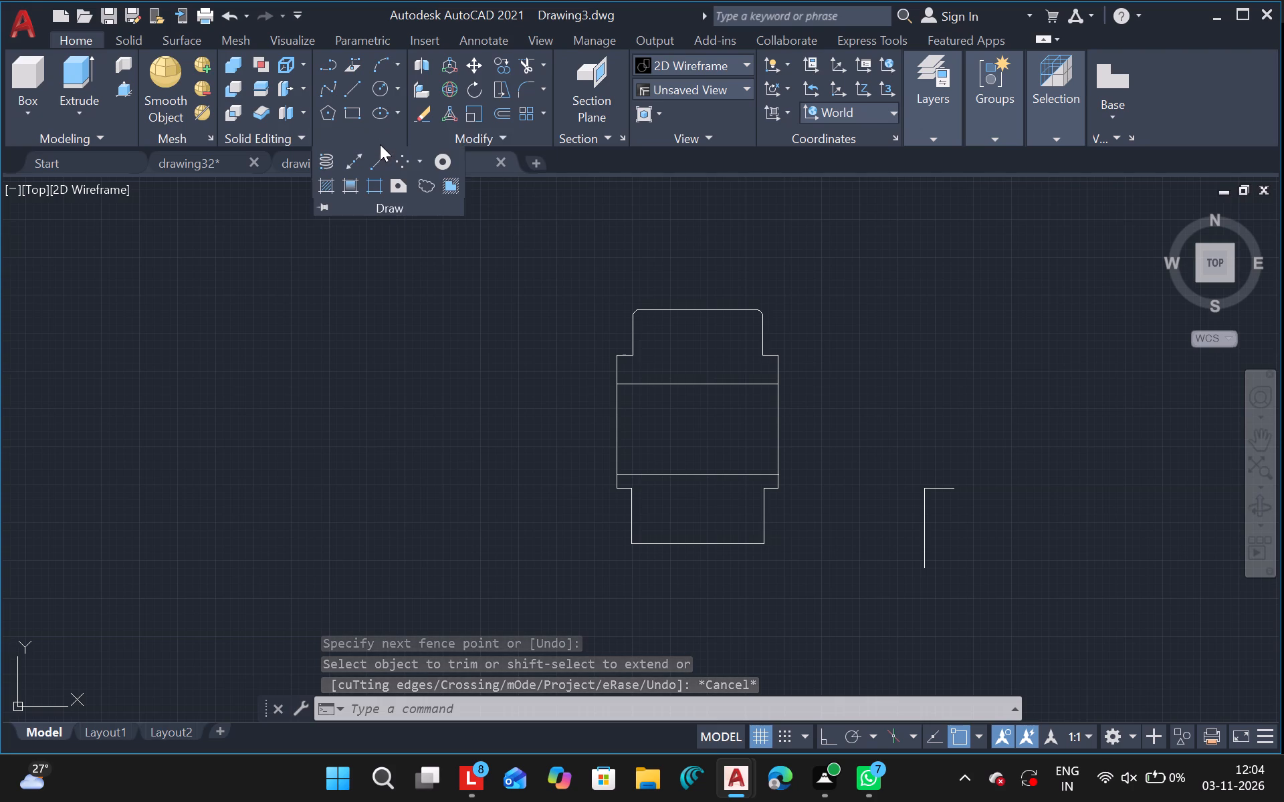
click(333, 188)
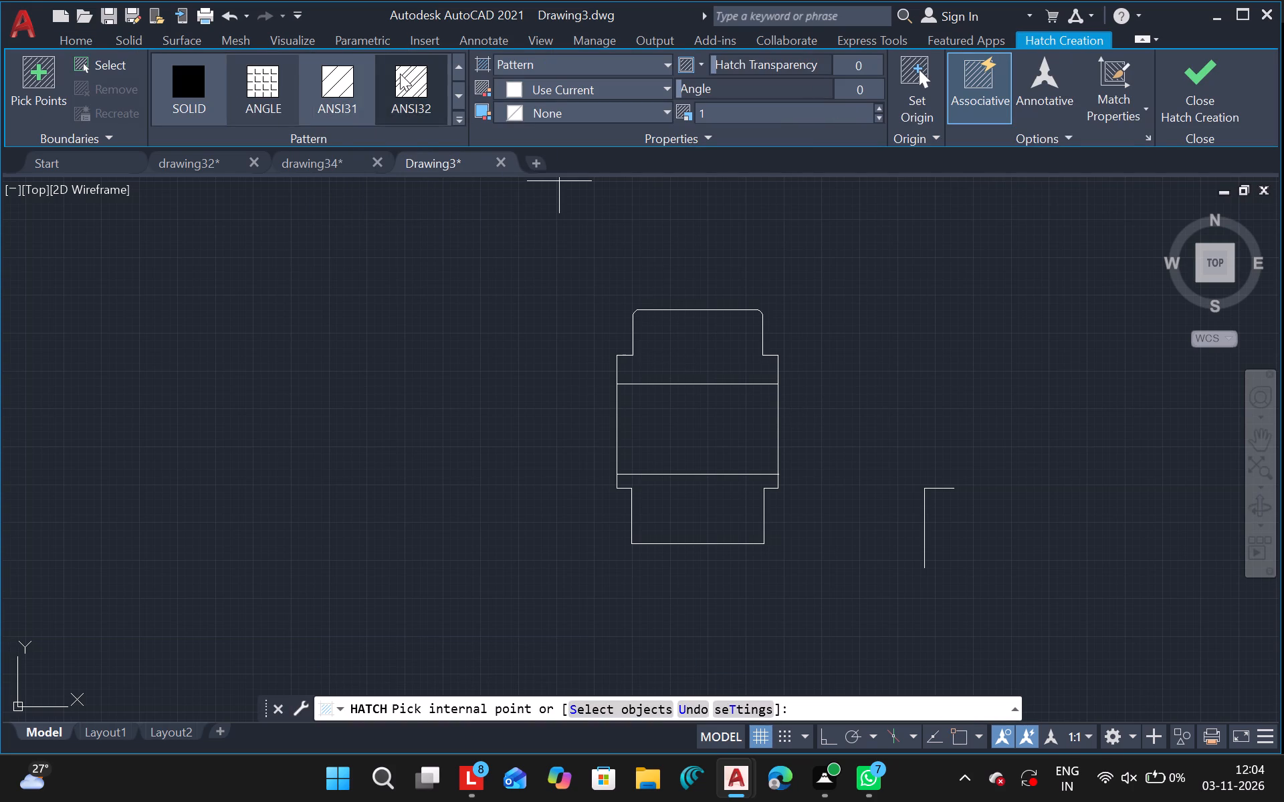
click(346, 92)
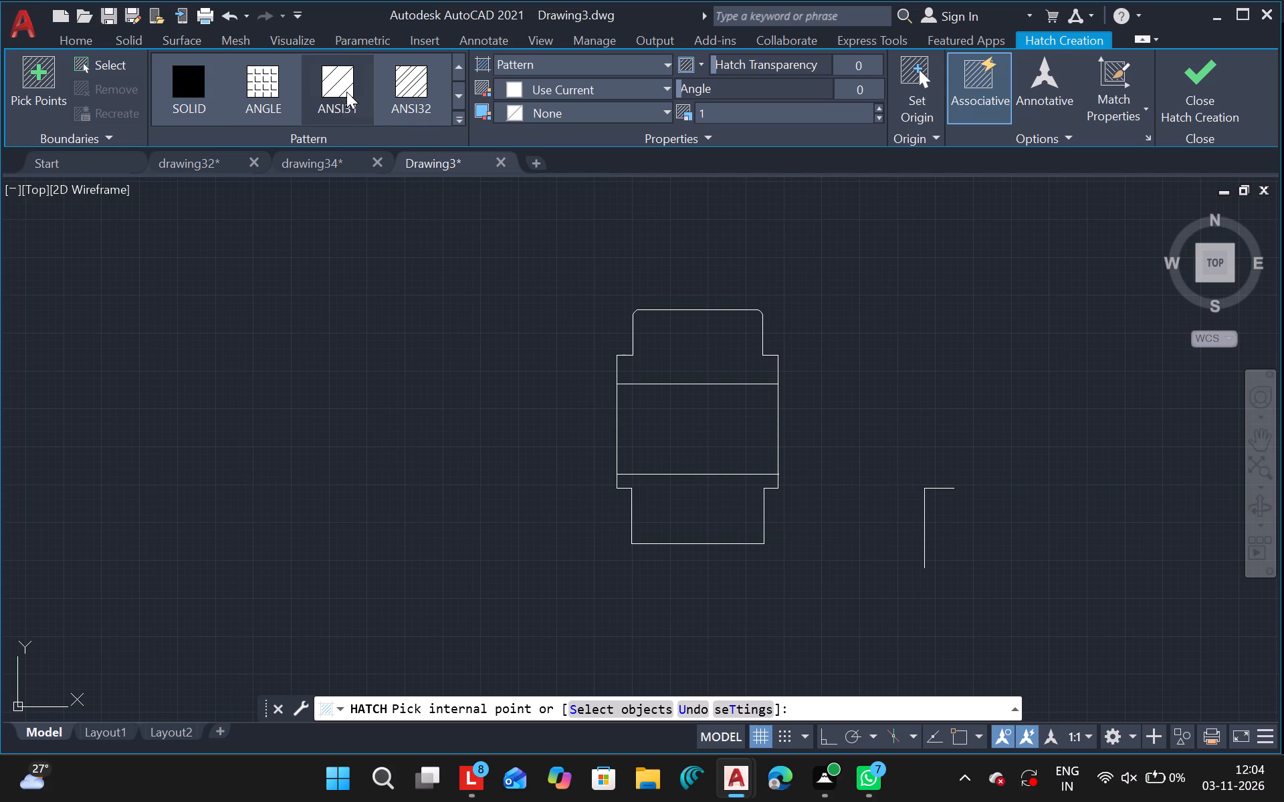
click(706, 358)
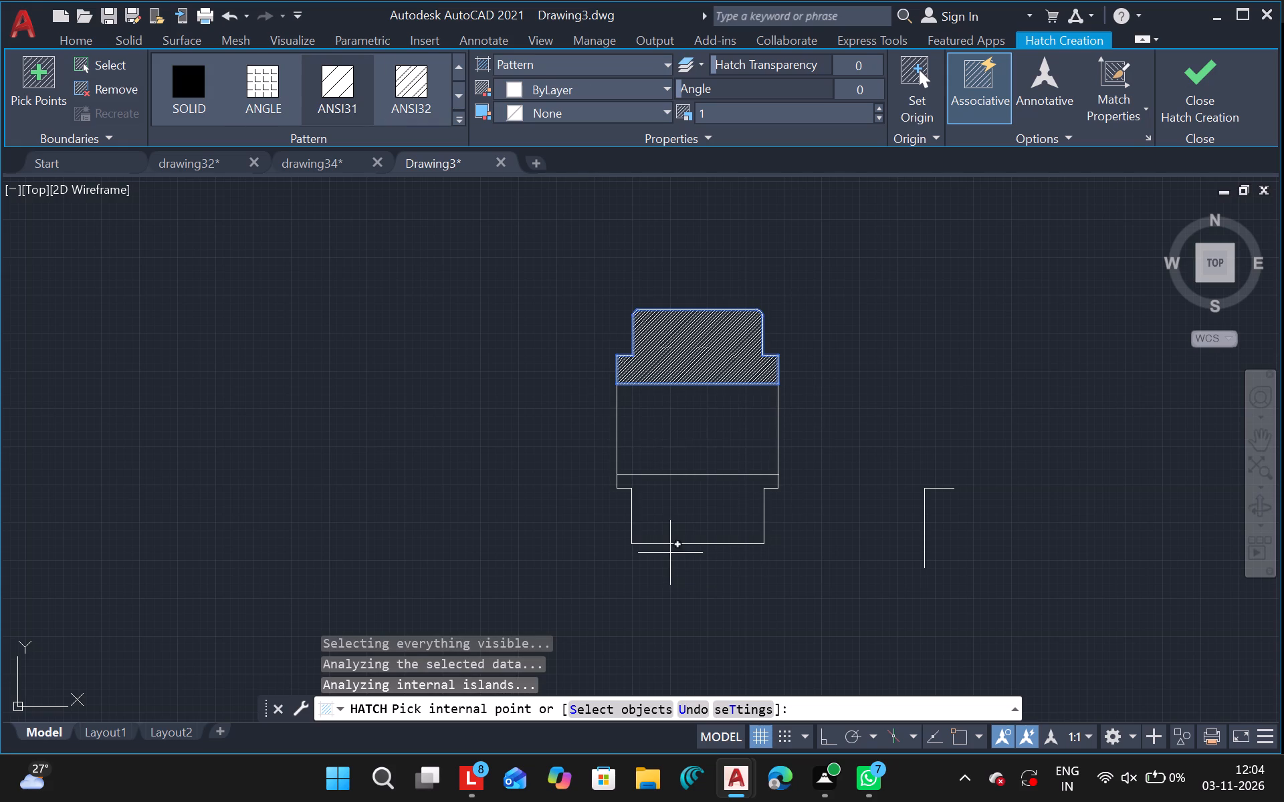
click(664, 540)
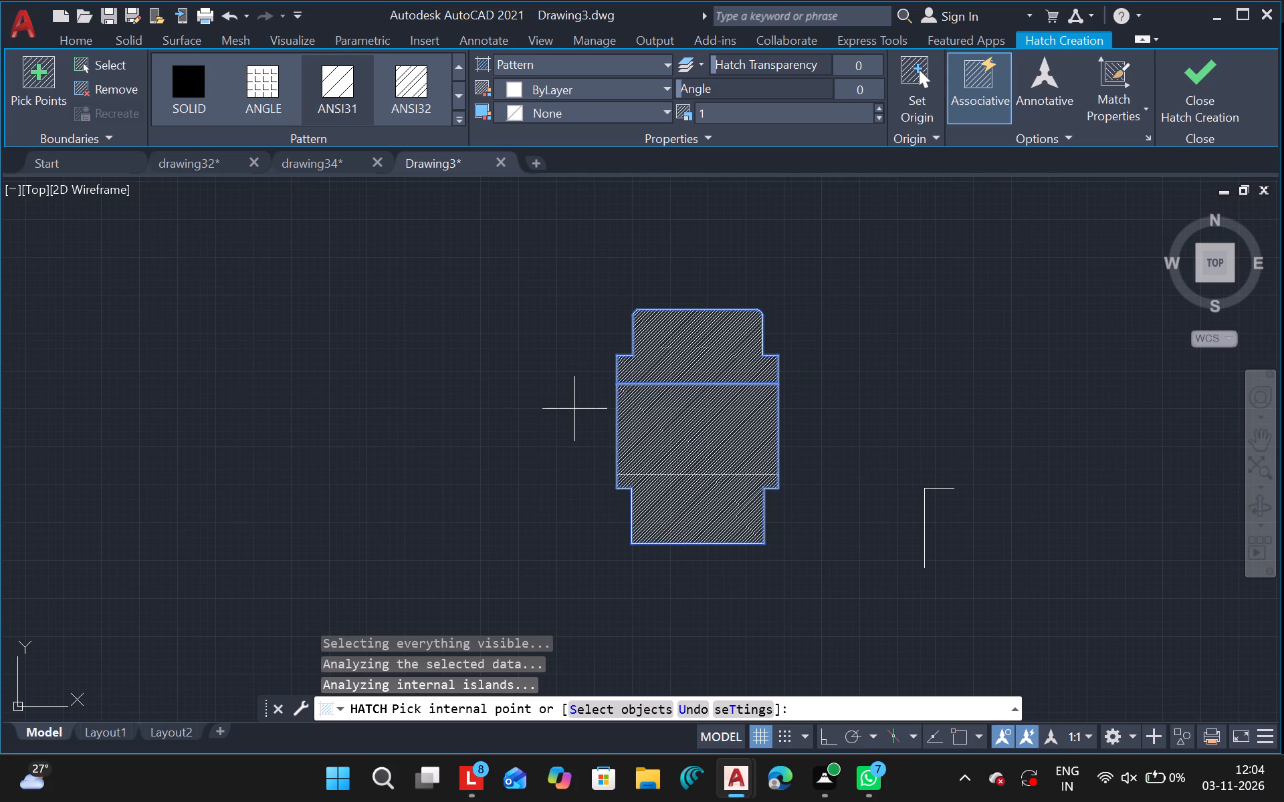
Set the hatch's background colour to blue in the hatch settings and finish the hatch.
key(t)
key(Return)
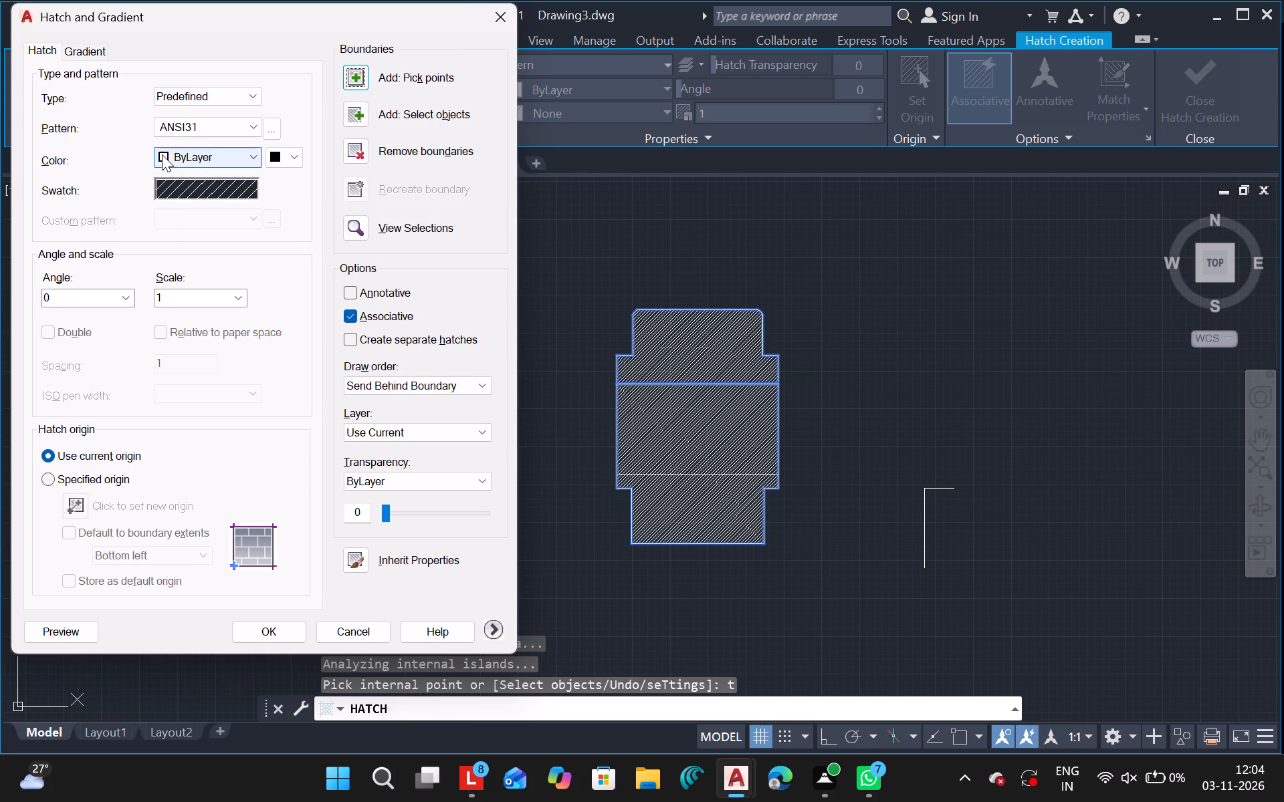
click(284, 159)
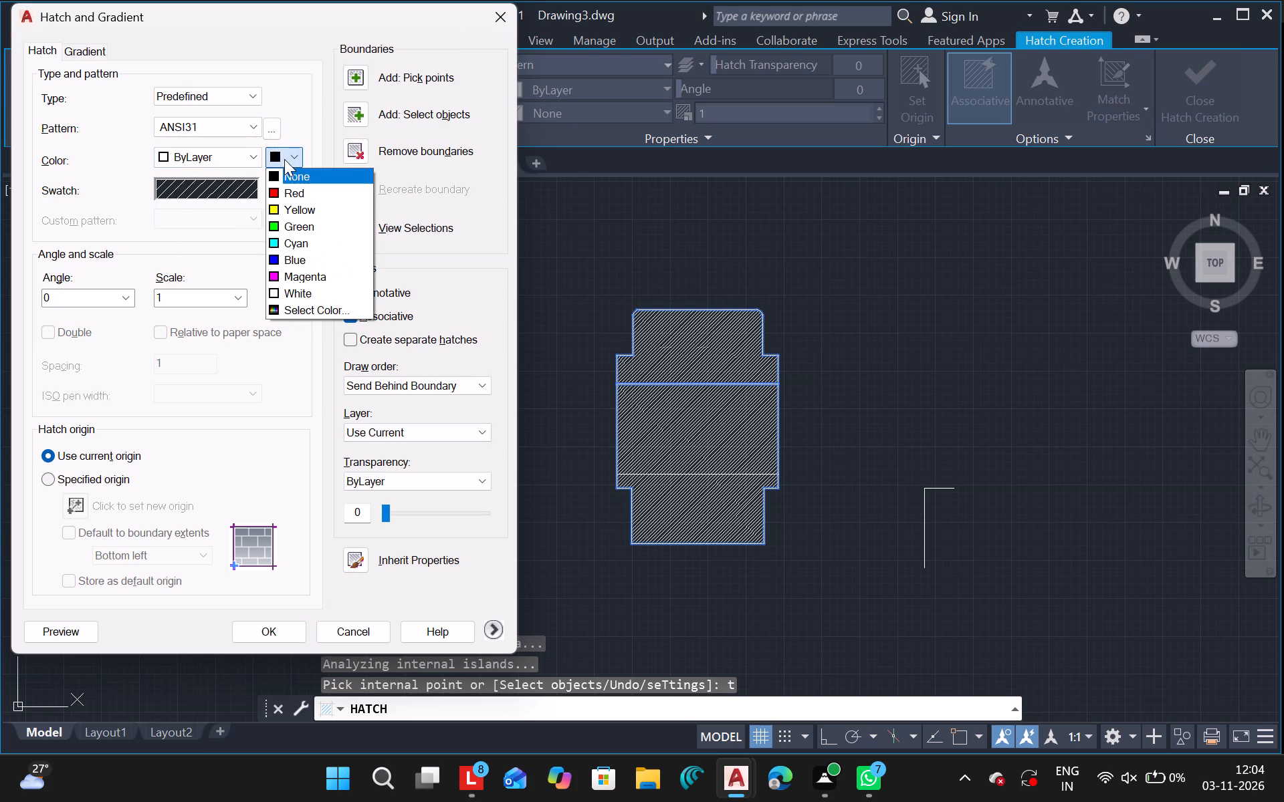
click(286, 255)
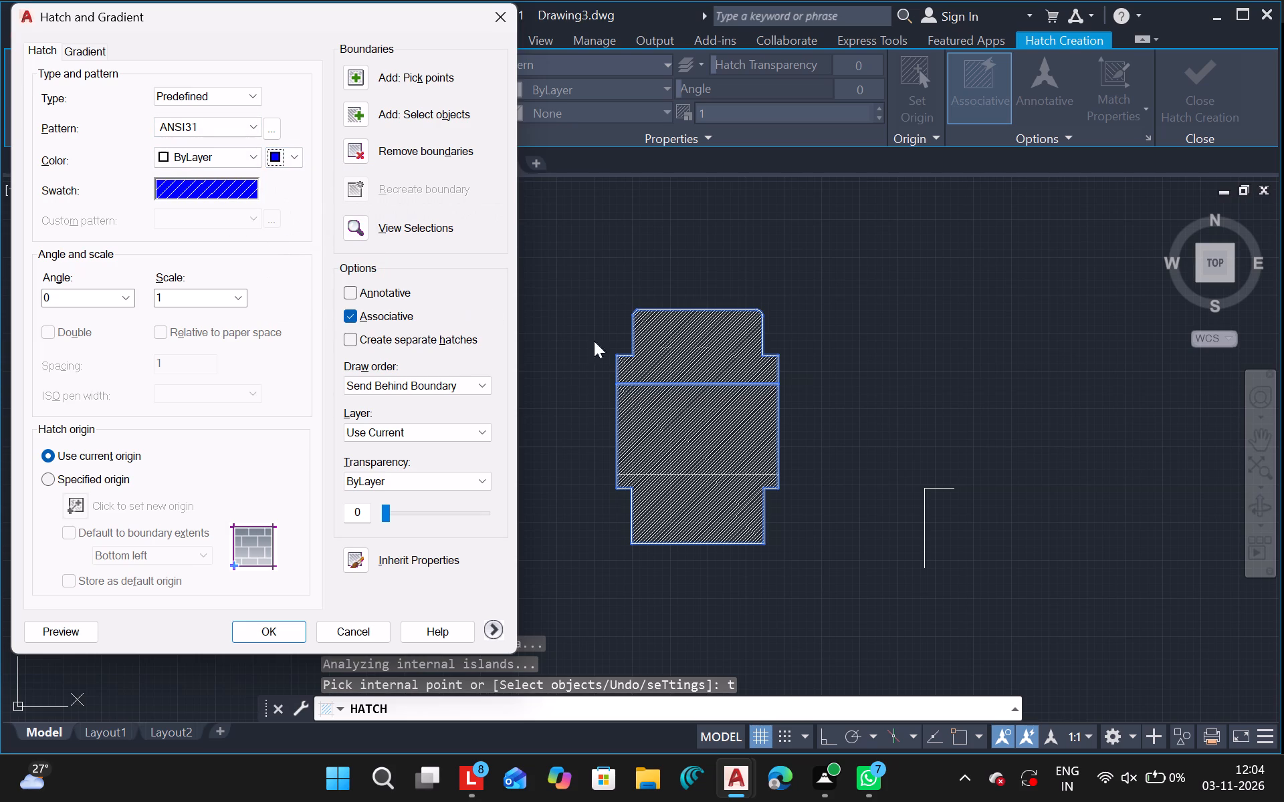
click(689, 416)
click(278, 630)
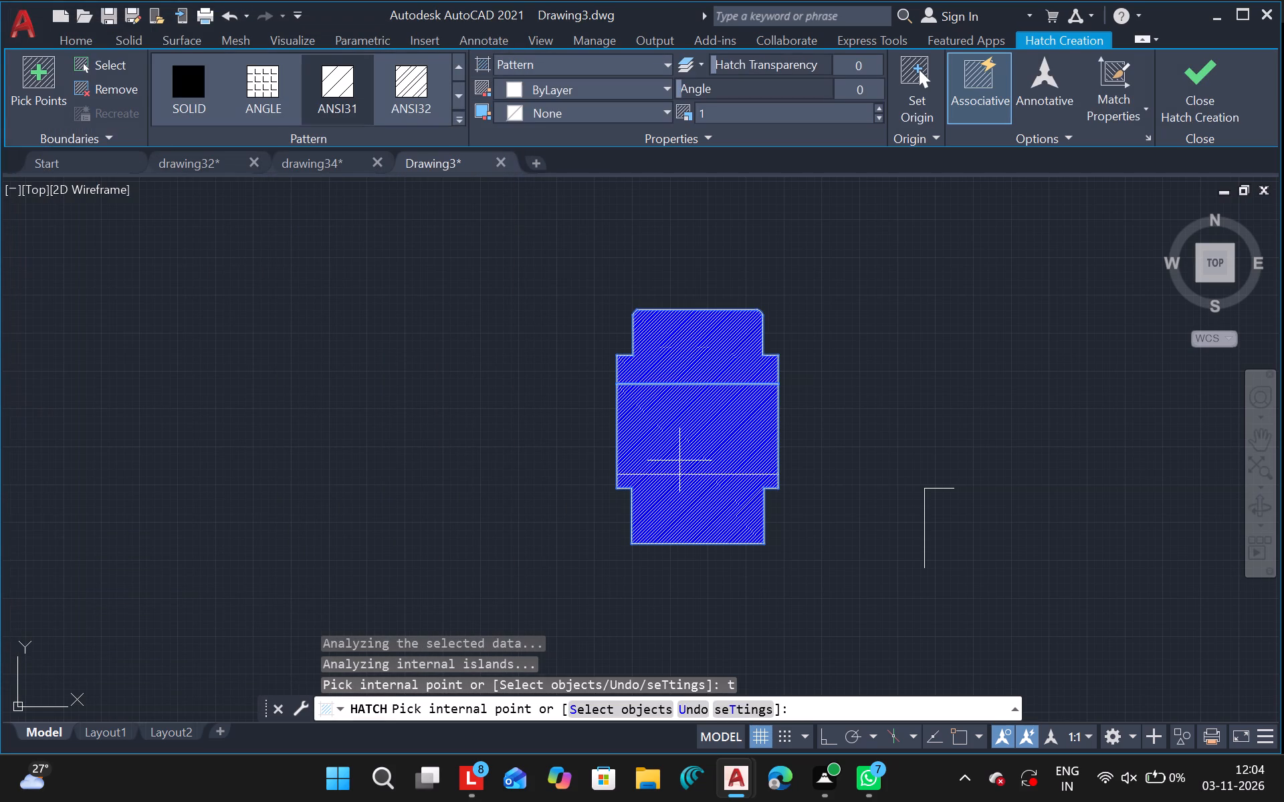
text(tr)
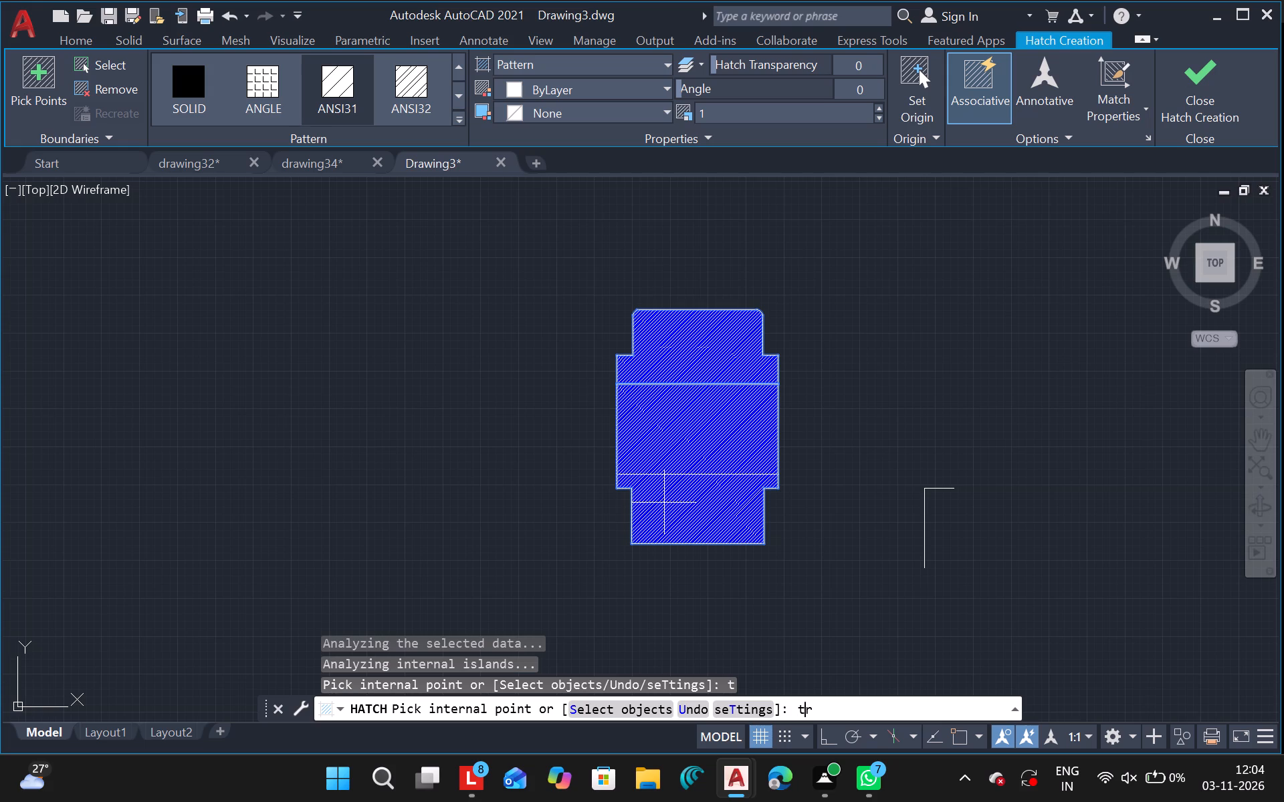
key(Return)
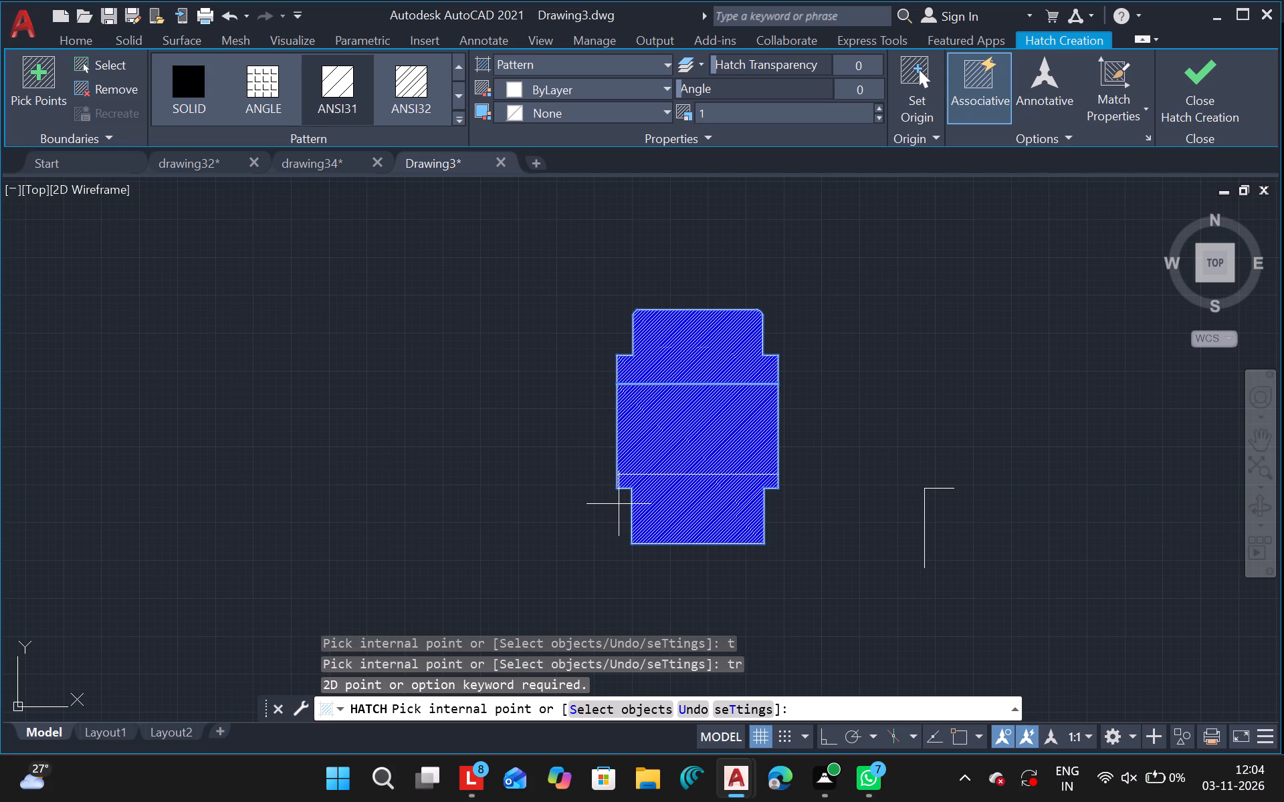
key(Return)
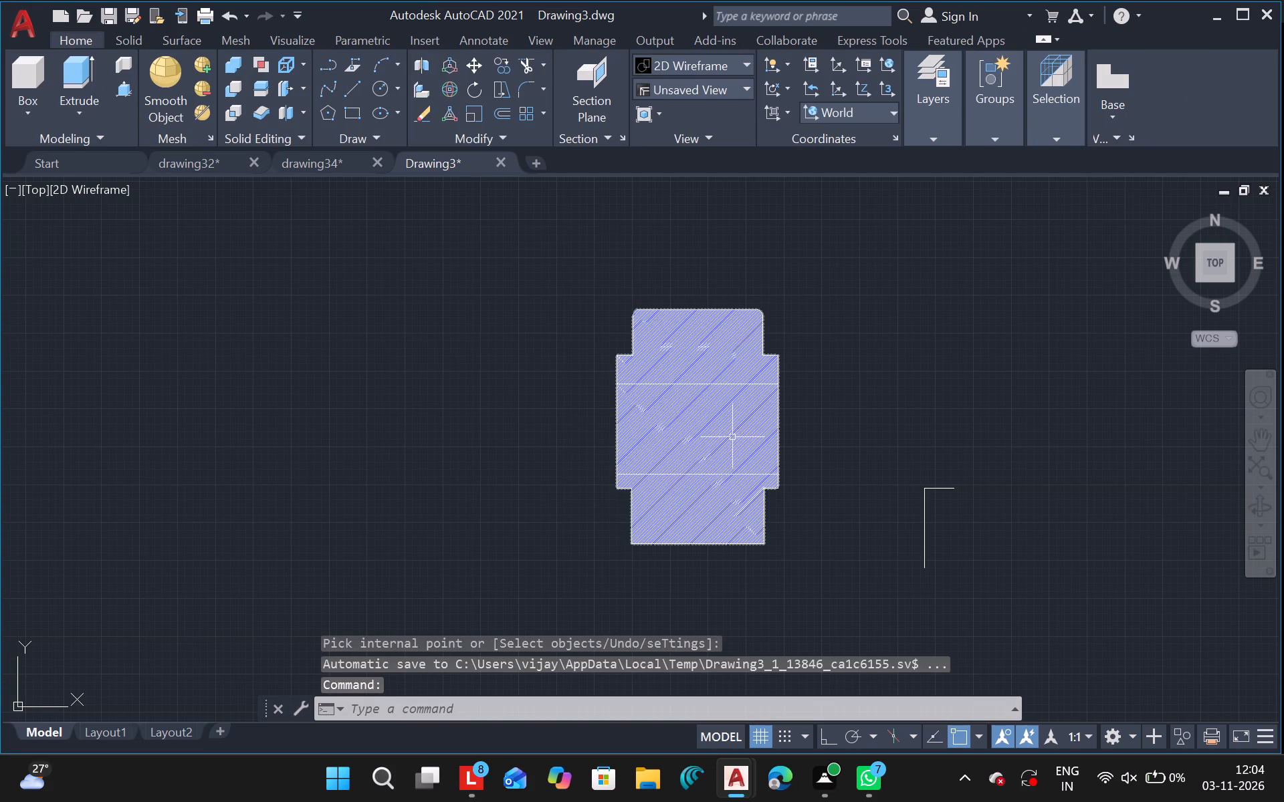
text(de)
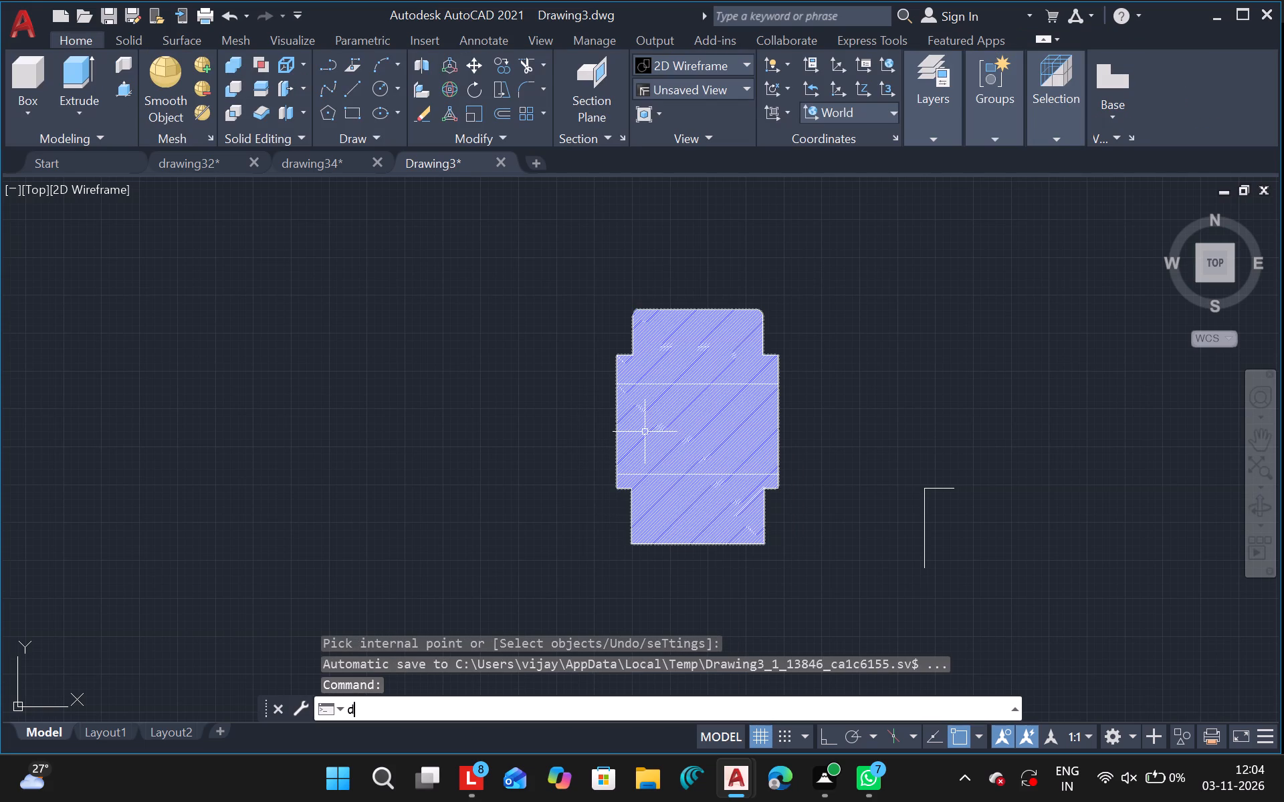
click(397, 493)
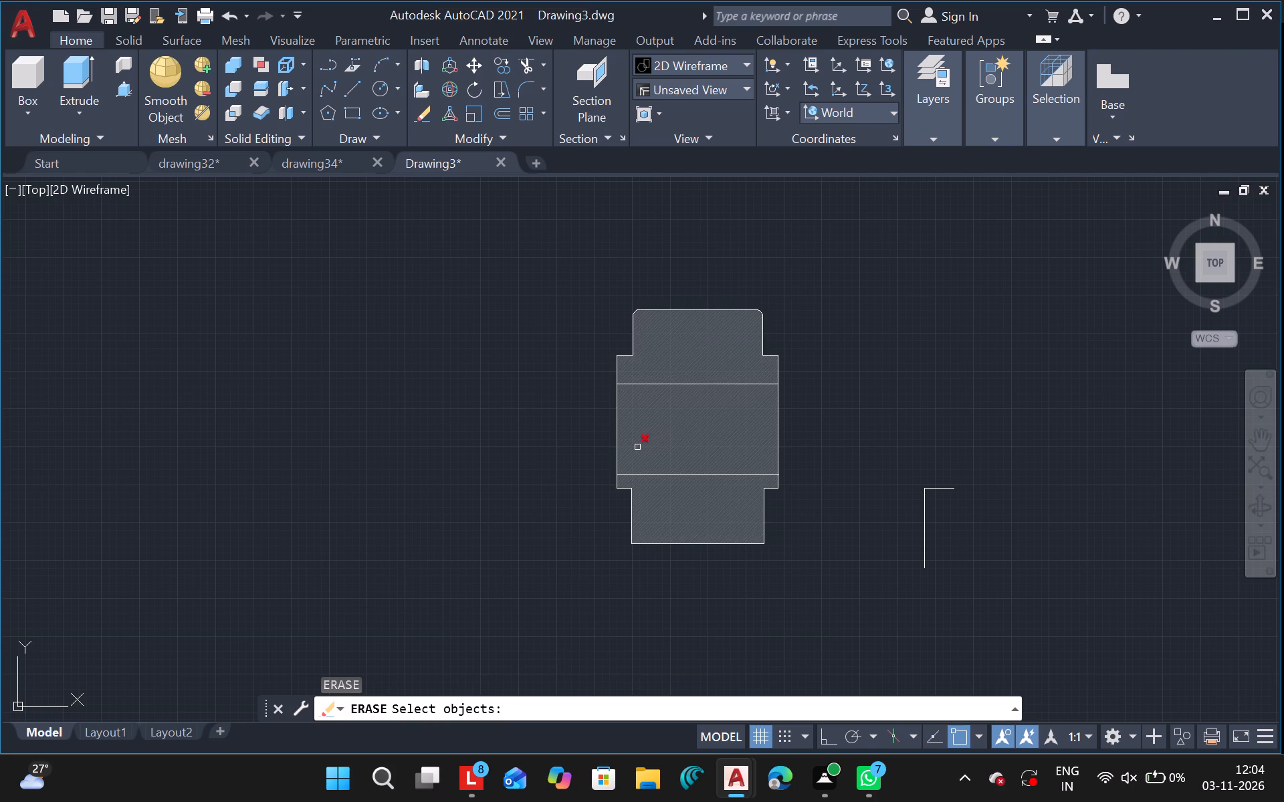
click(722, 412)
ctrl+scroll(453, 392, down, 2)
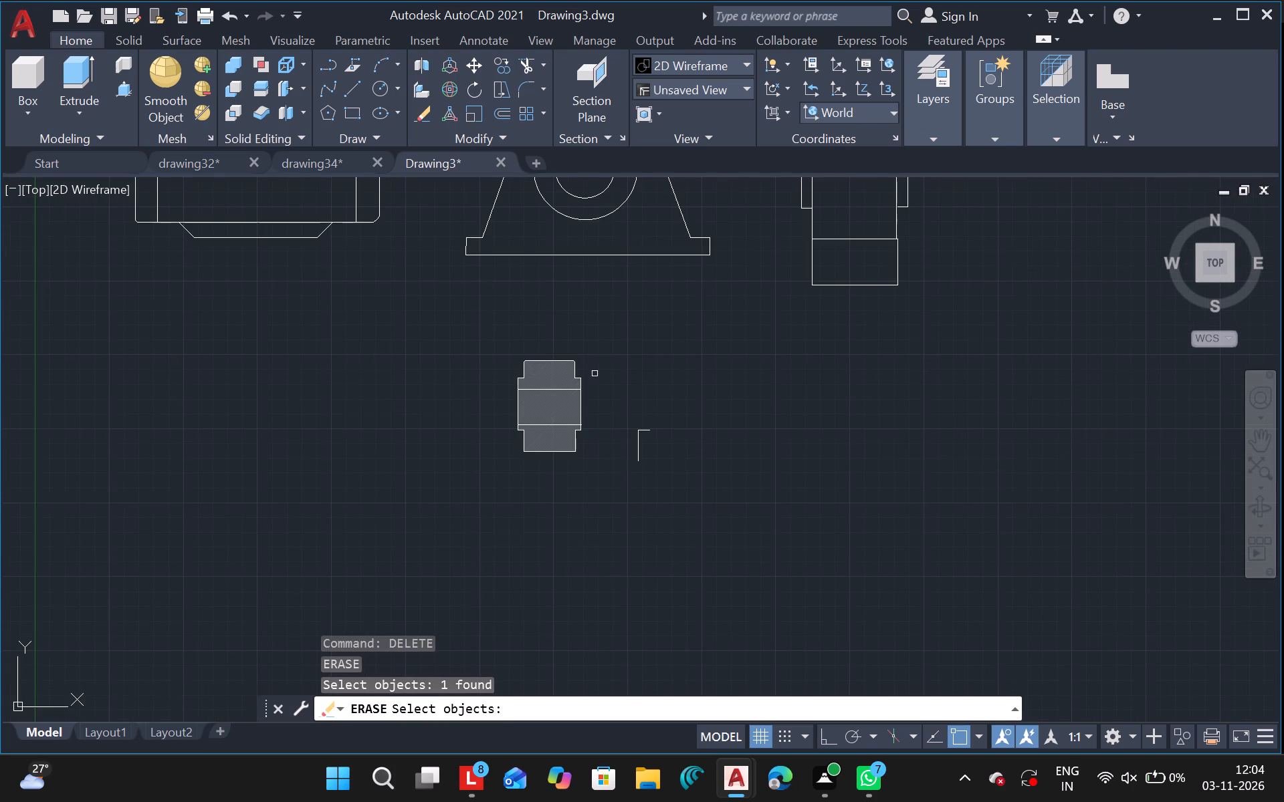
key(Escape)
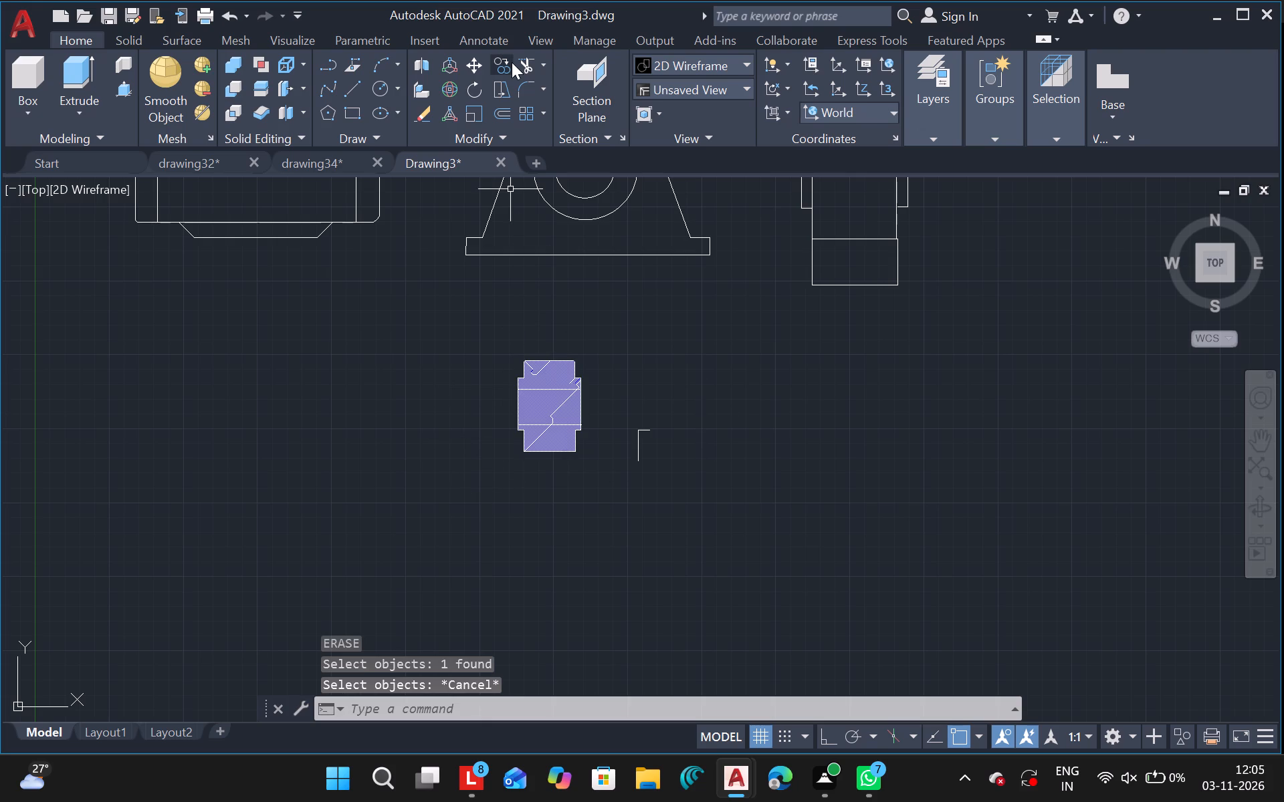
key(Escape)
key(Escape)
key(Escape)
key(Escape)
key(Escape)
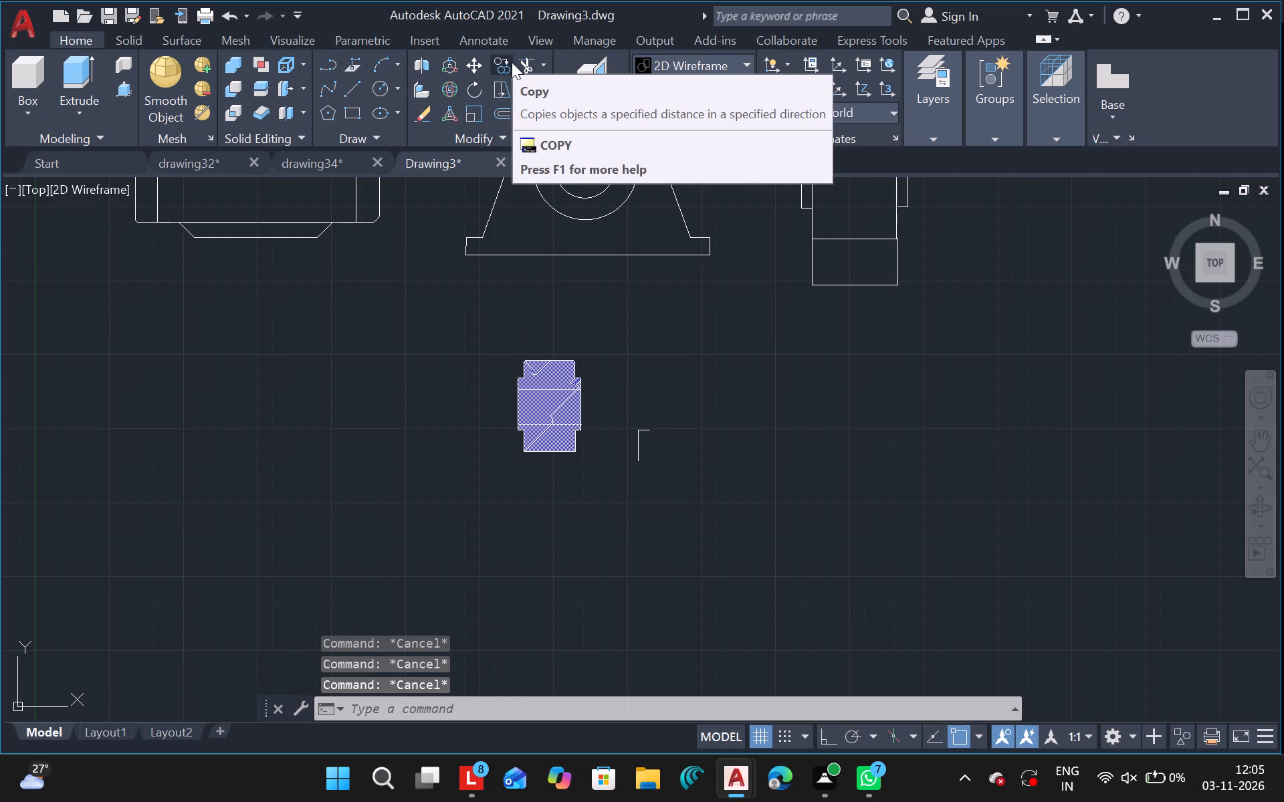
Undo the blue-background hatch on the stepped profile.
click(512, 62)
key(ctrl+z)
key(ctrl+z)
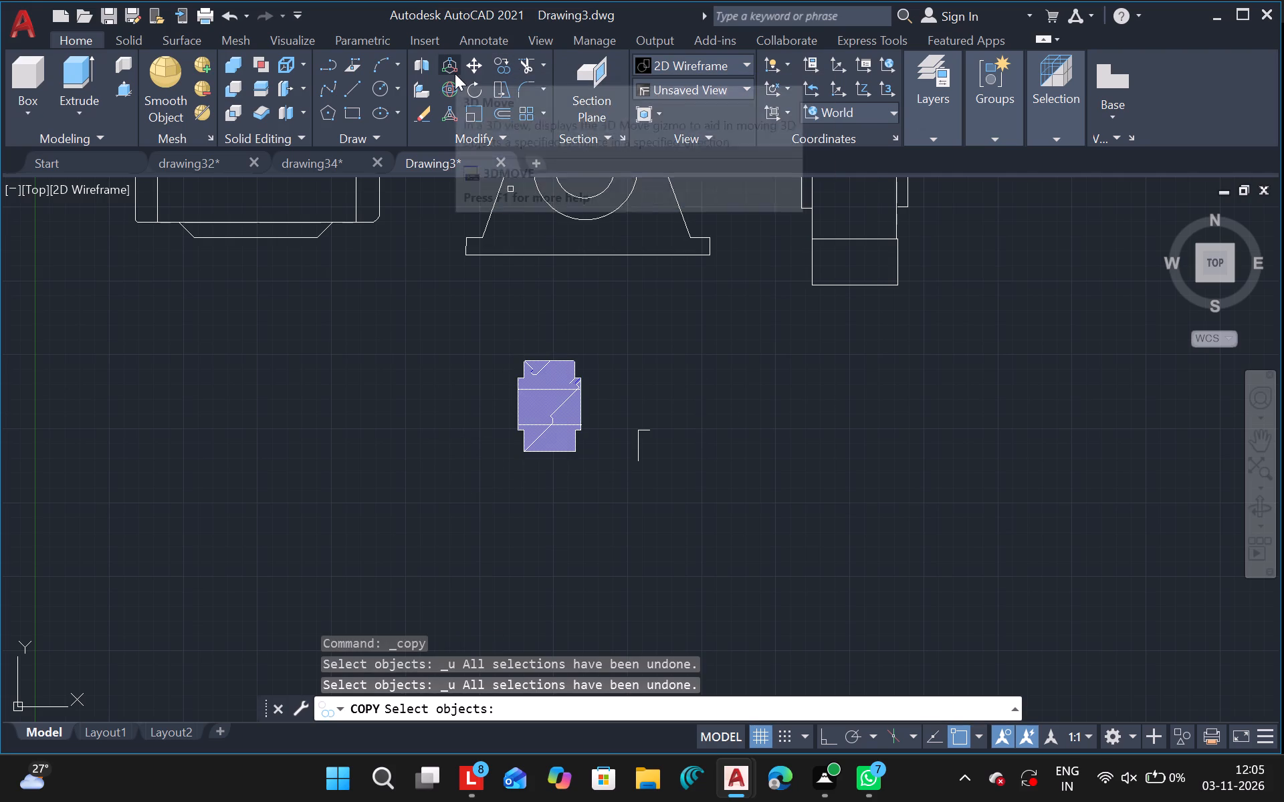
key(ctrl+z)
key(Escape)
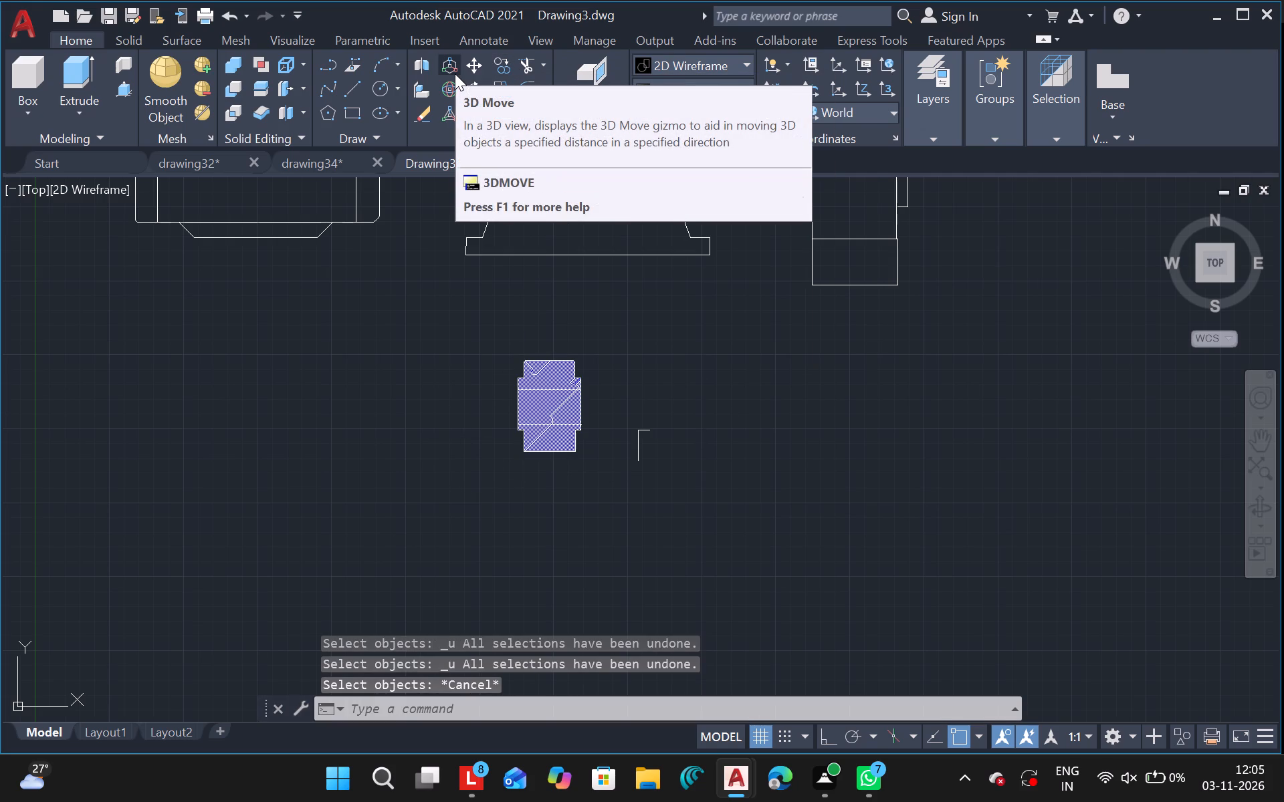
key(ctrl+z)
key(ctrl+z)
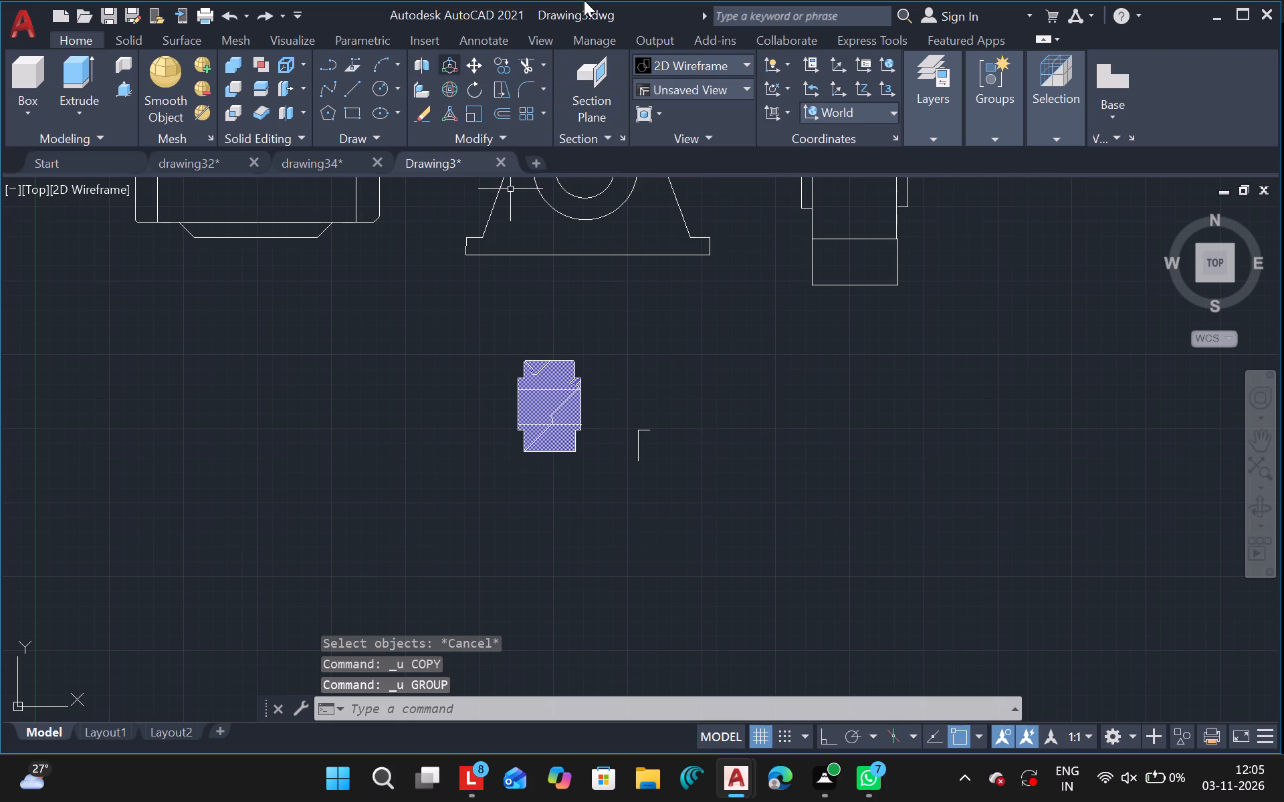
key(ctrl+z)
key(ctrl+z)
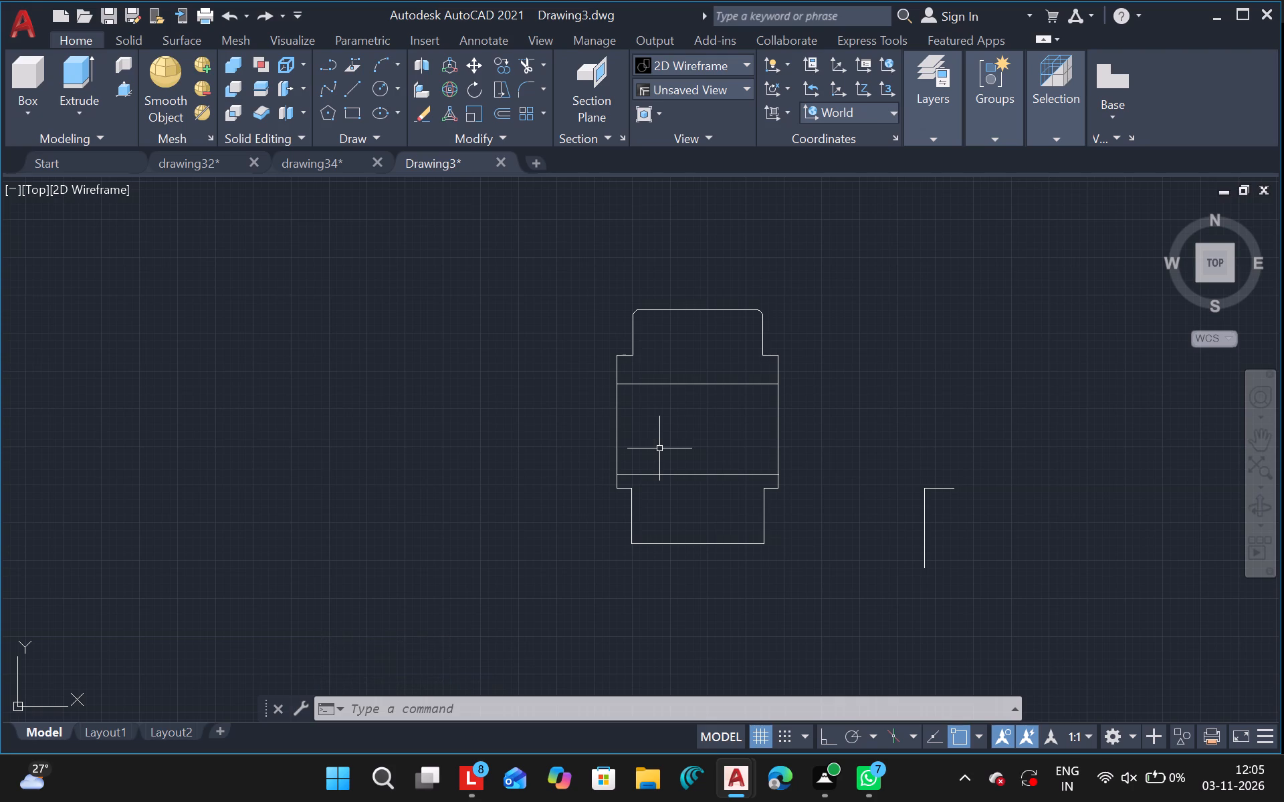
Draw a horizontal line across the middle band of the profile, extending past both of its vertical sides.
click(346, 95)
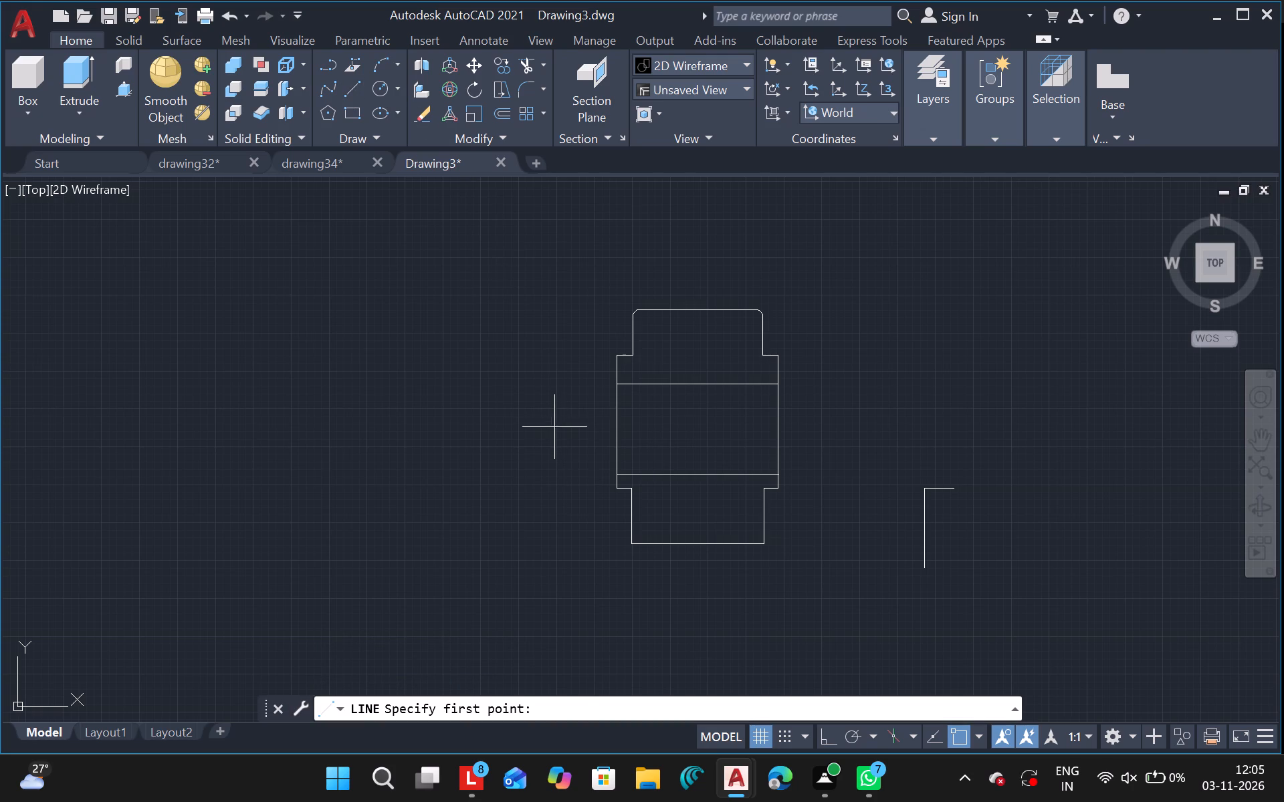
drag(552, 420, 764, 426)
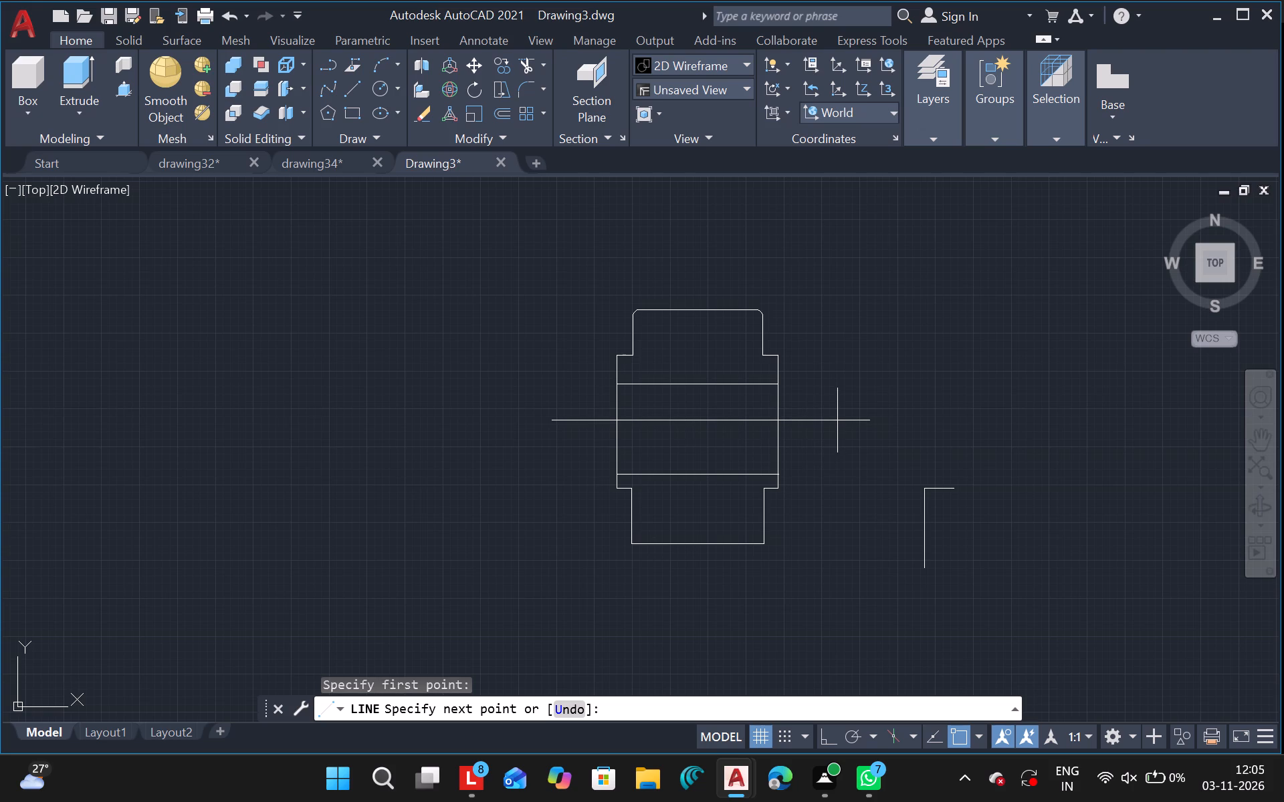
click(837, 420)
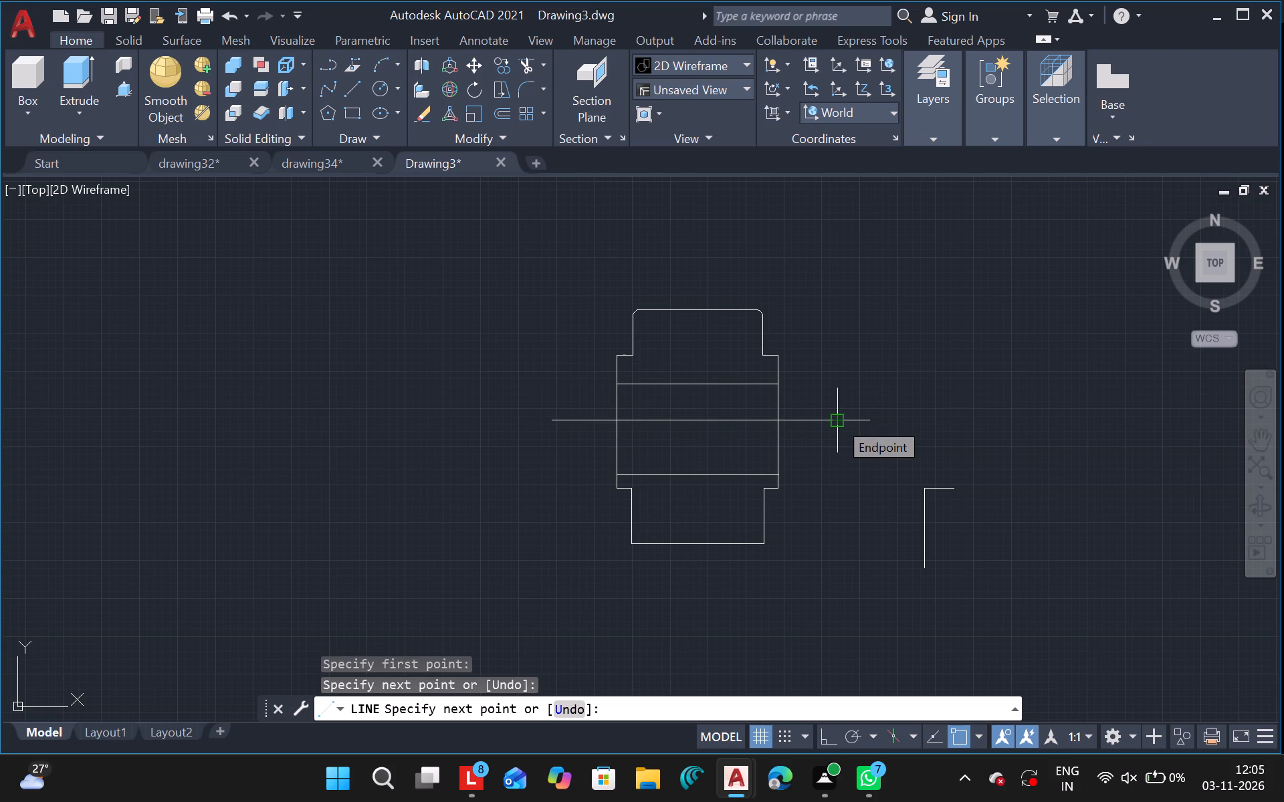
key(Escape)
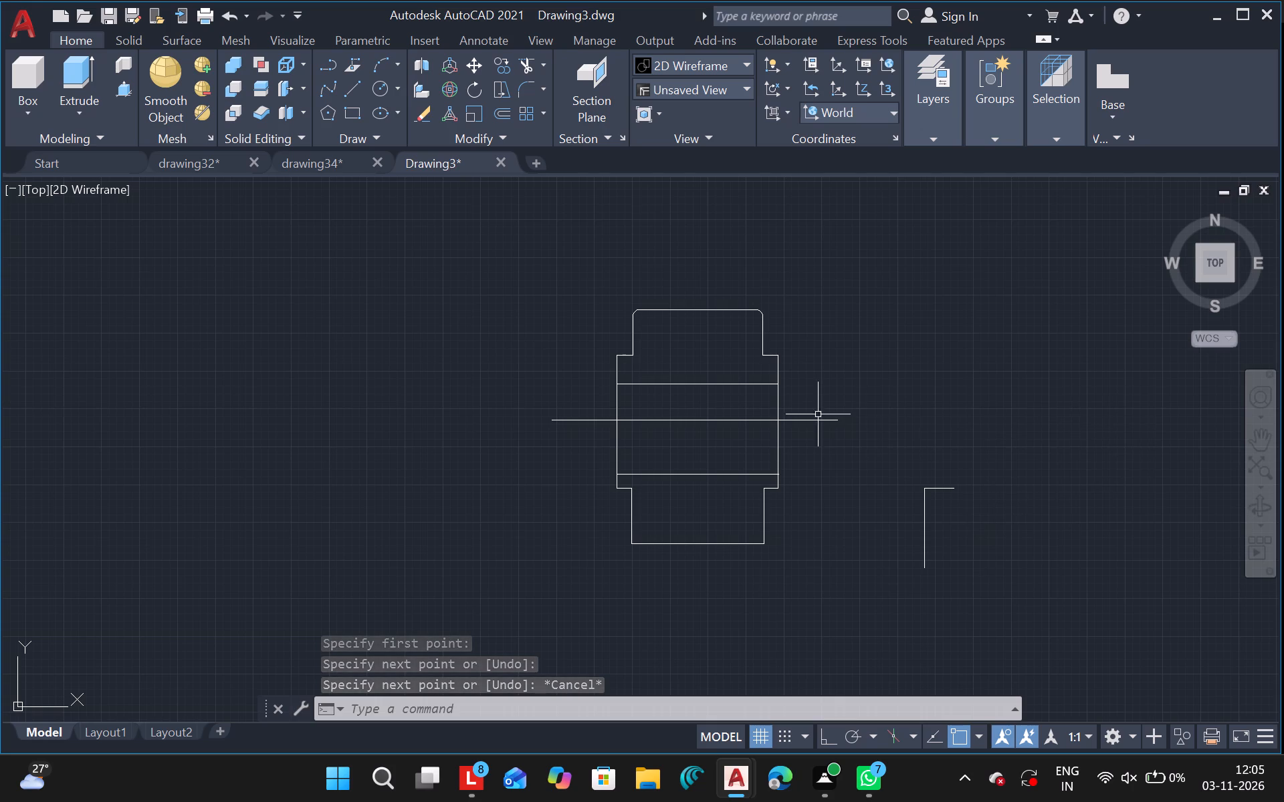
Copy the horizontal middle line a very short distance straight below the original.
click(734, 418)
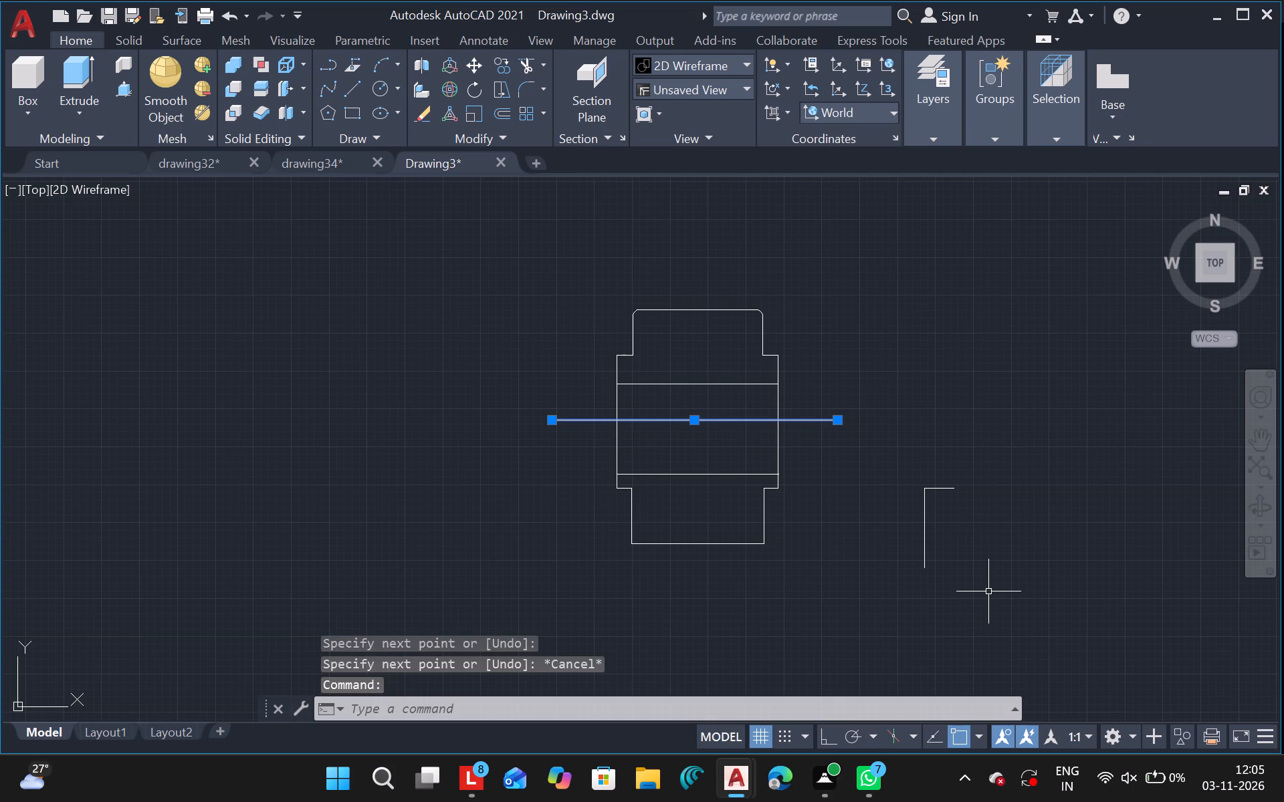
text(co)
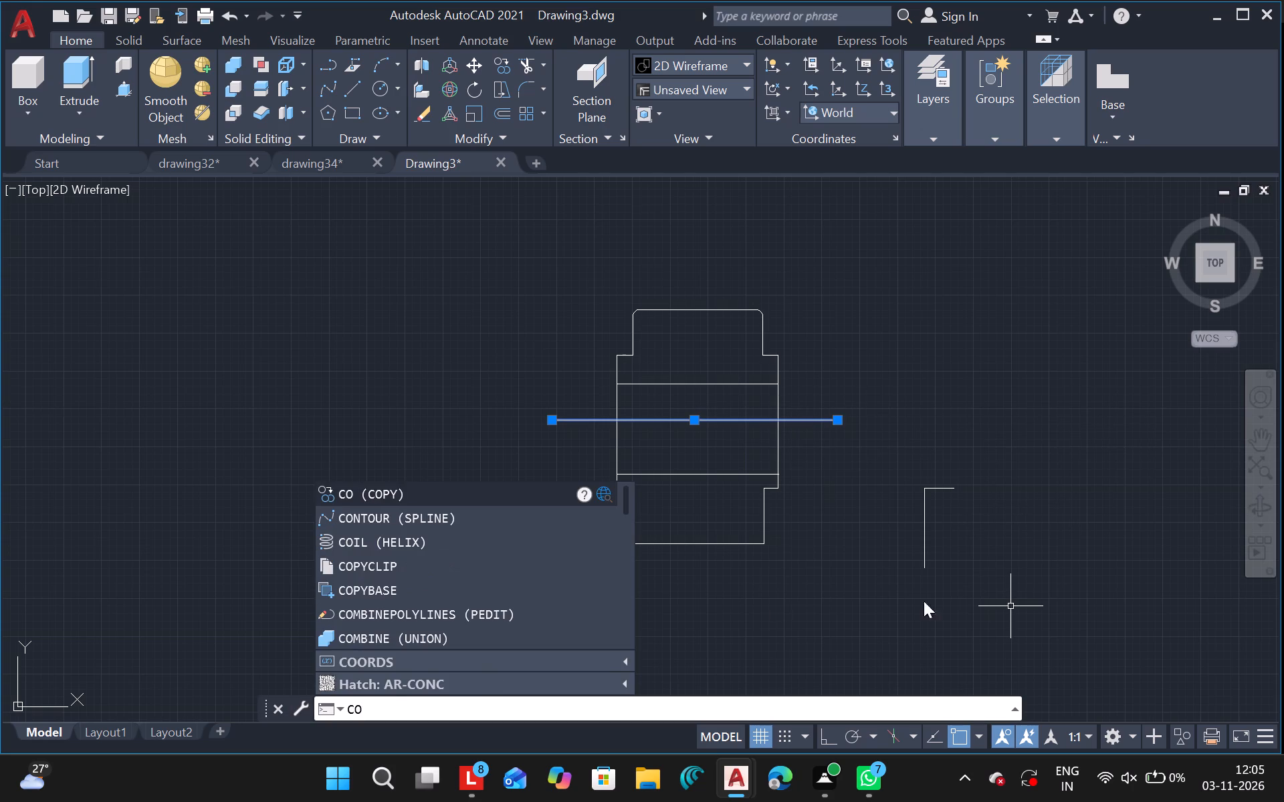
click(455, 495)
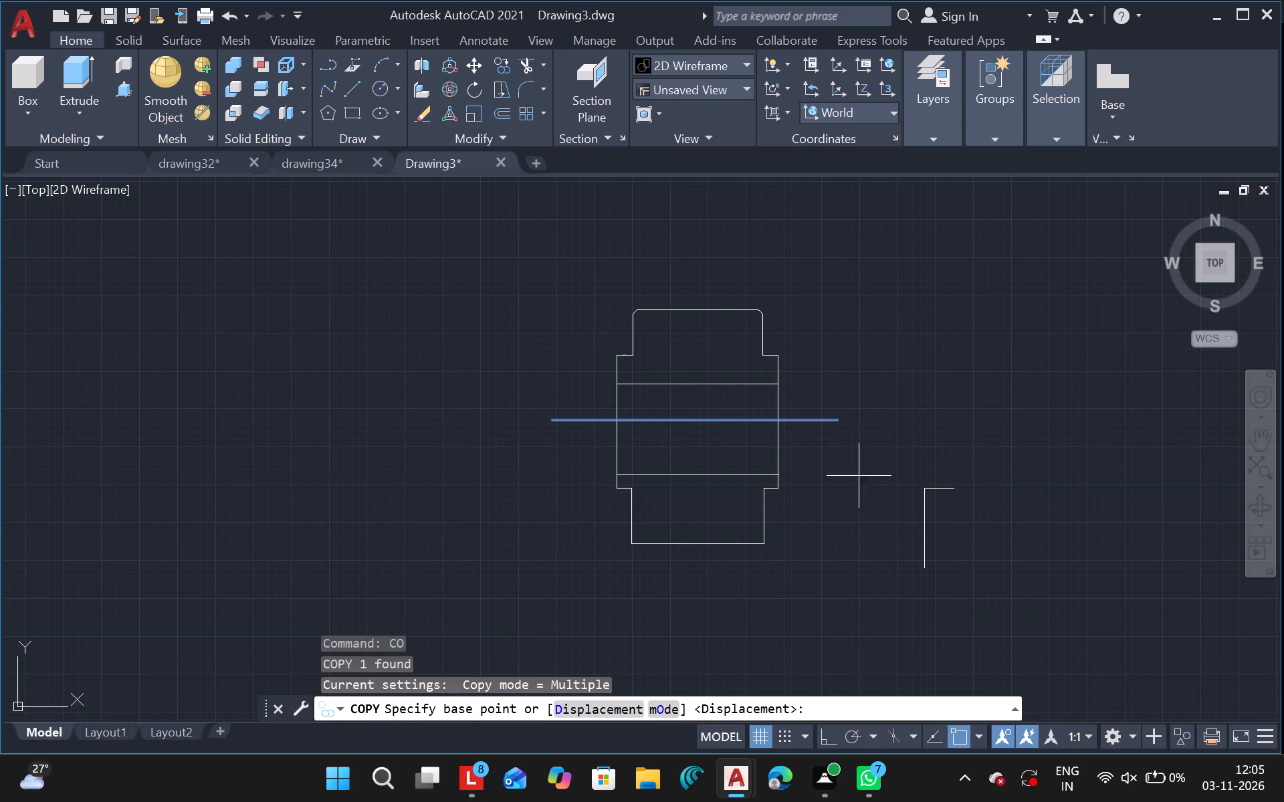
click(874, 362)
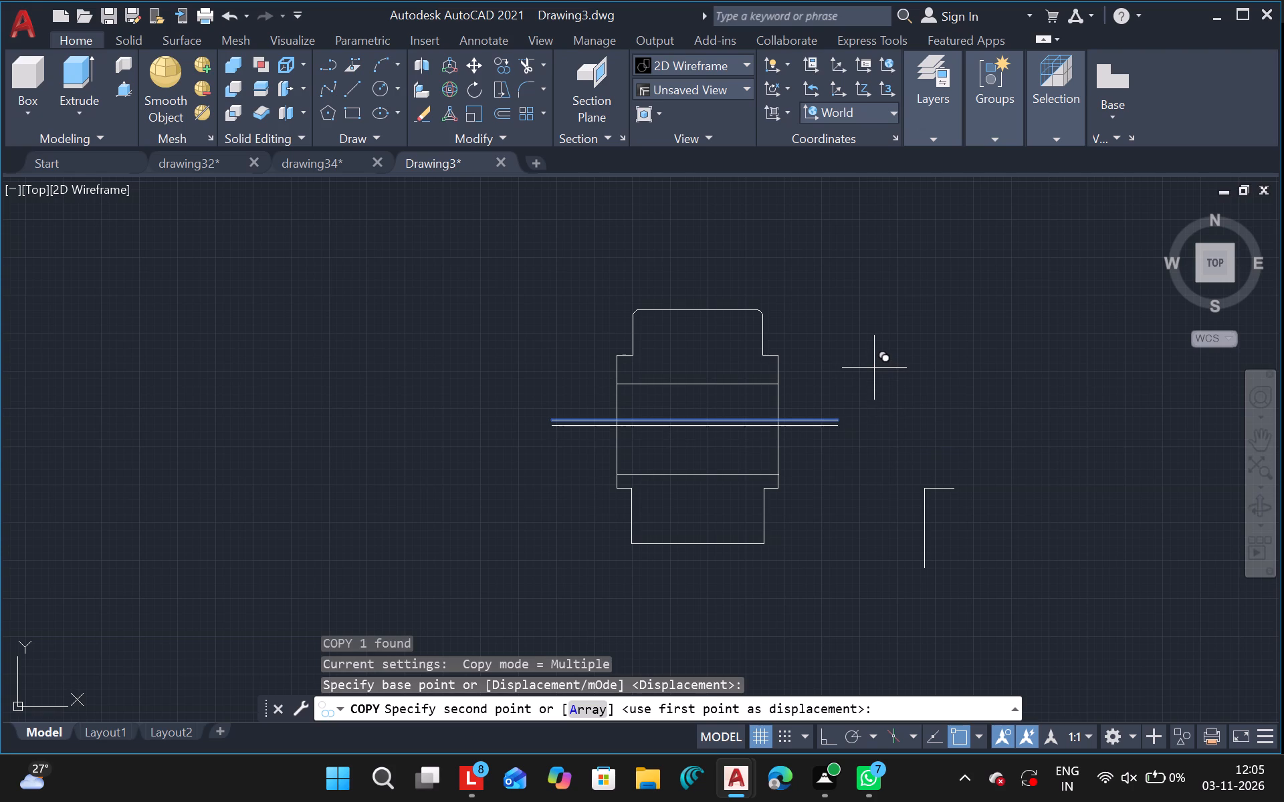
click(874, 368)
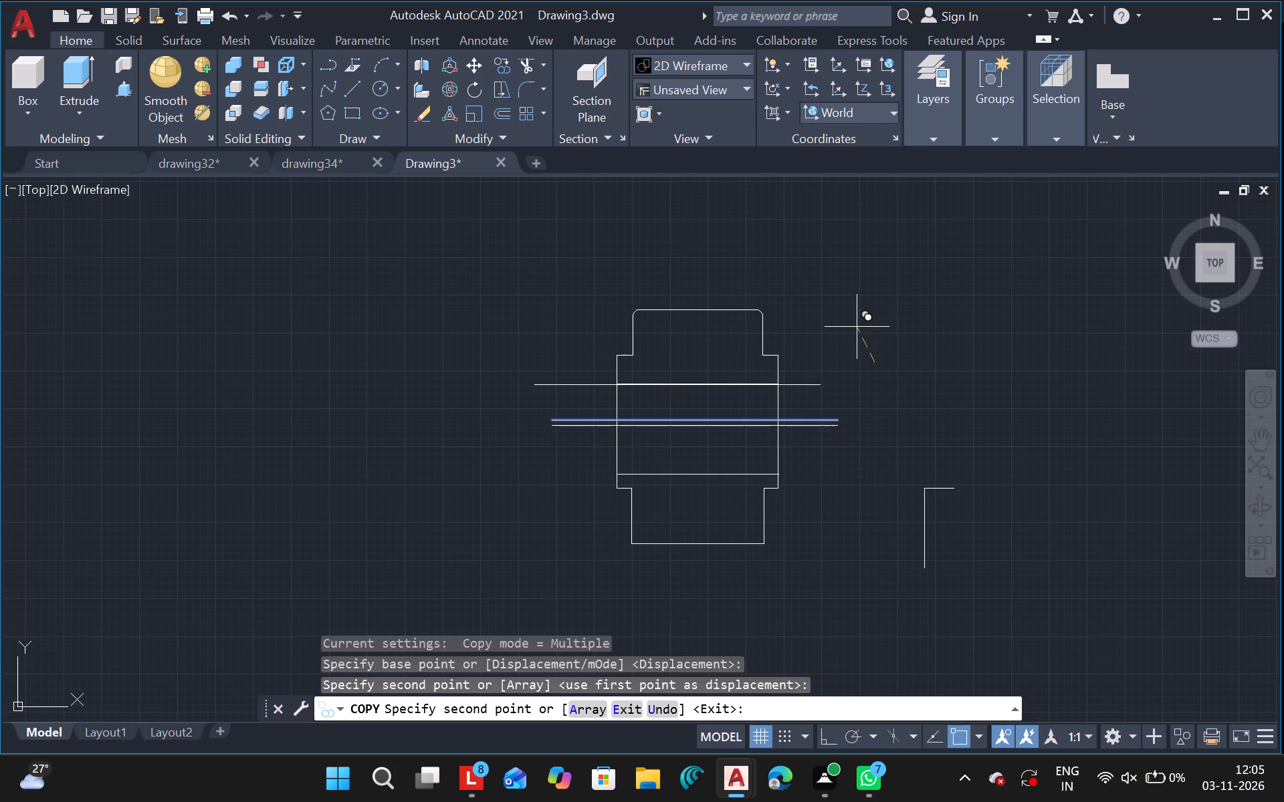
key(Escape)
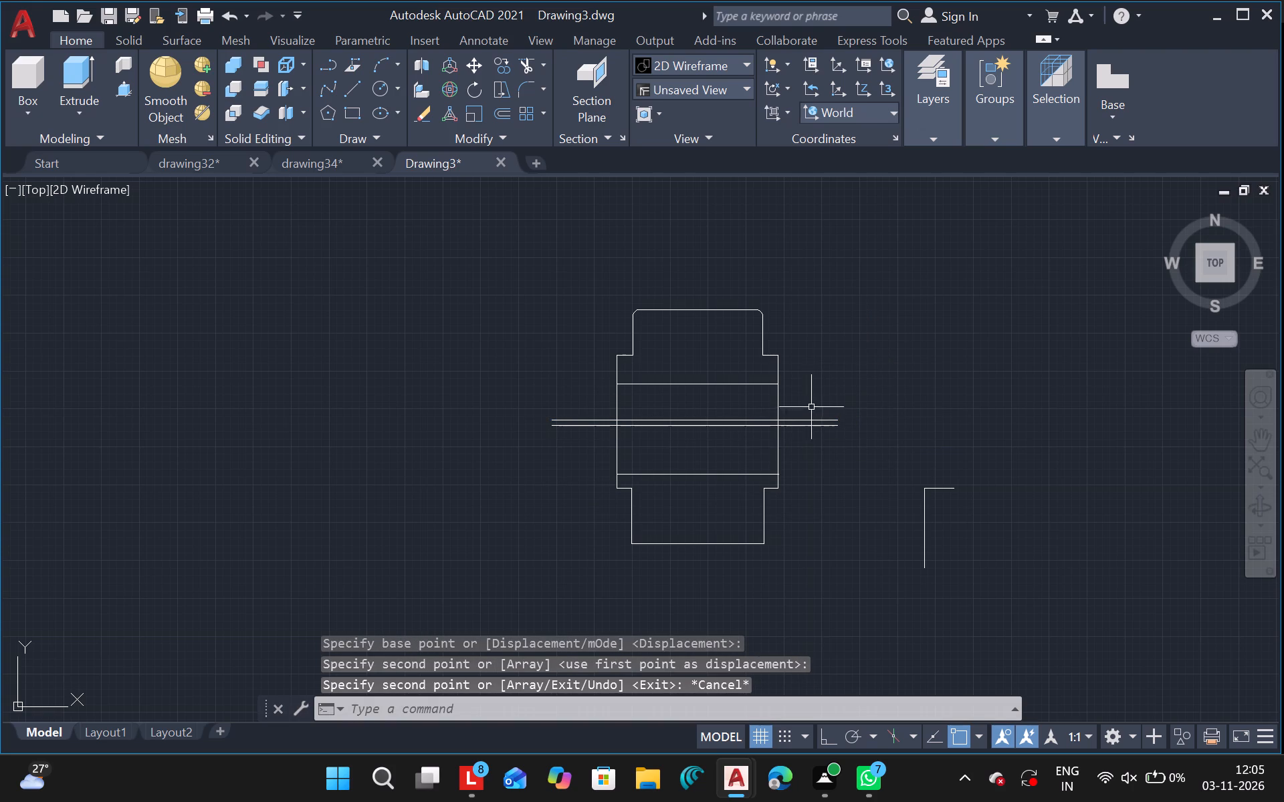
Delete the original upper one of the two closely spaced middle lines, keeping the copy below it.
drag(797, 417, 830, 416)
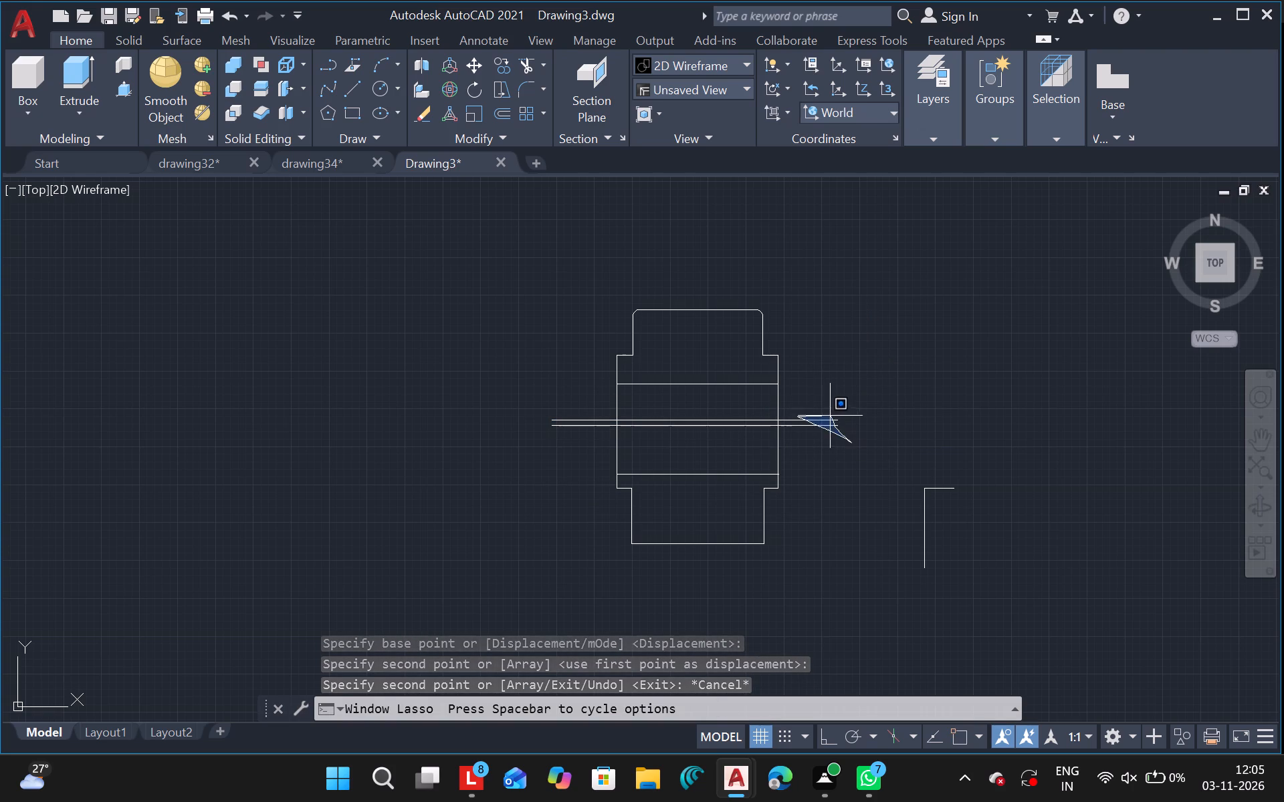
drag(830, 416, 836, 390)
click(836, 390)
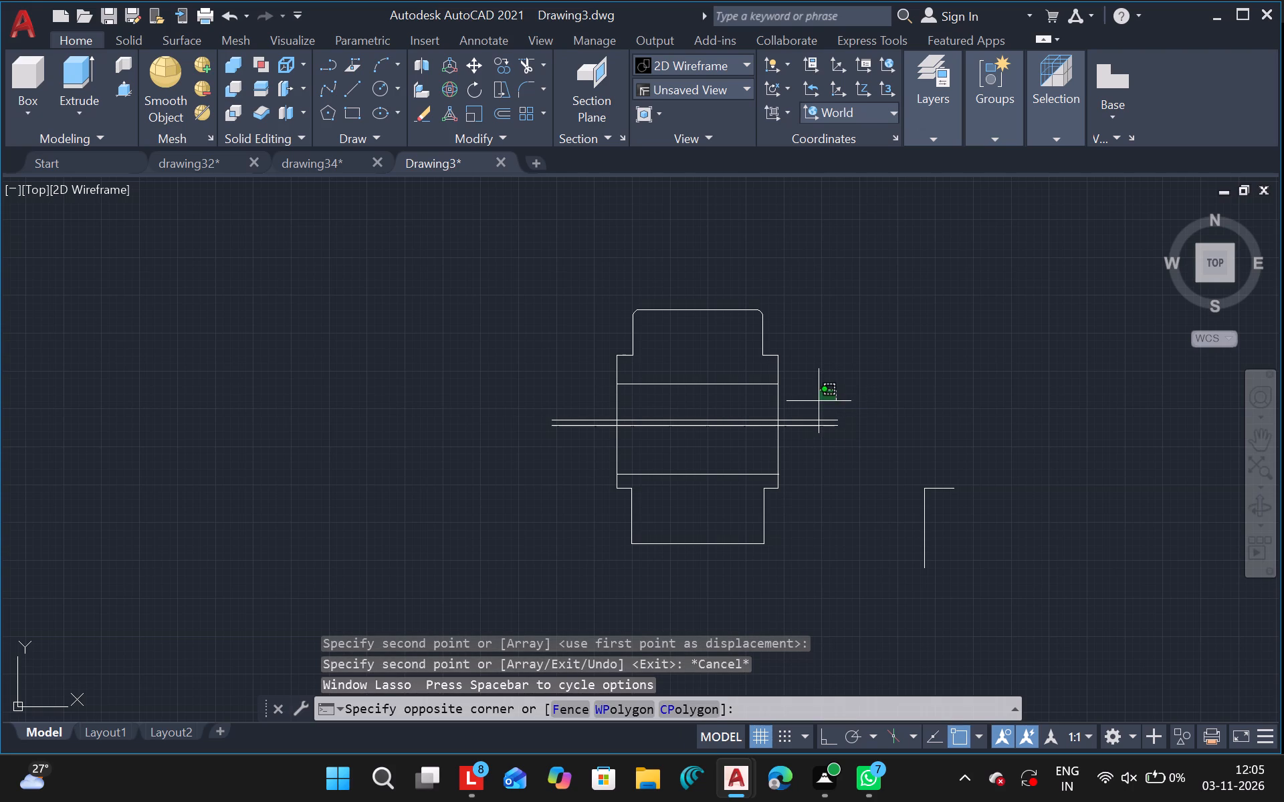
click(813, 379)
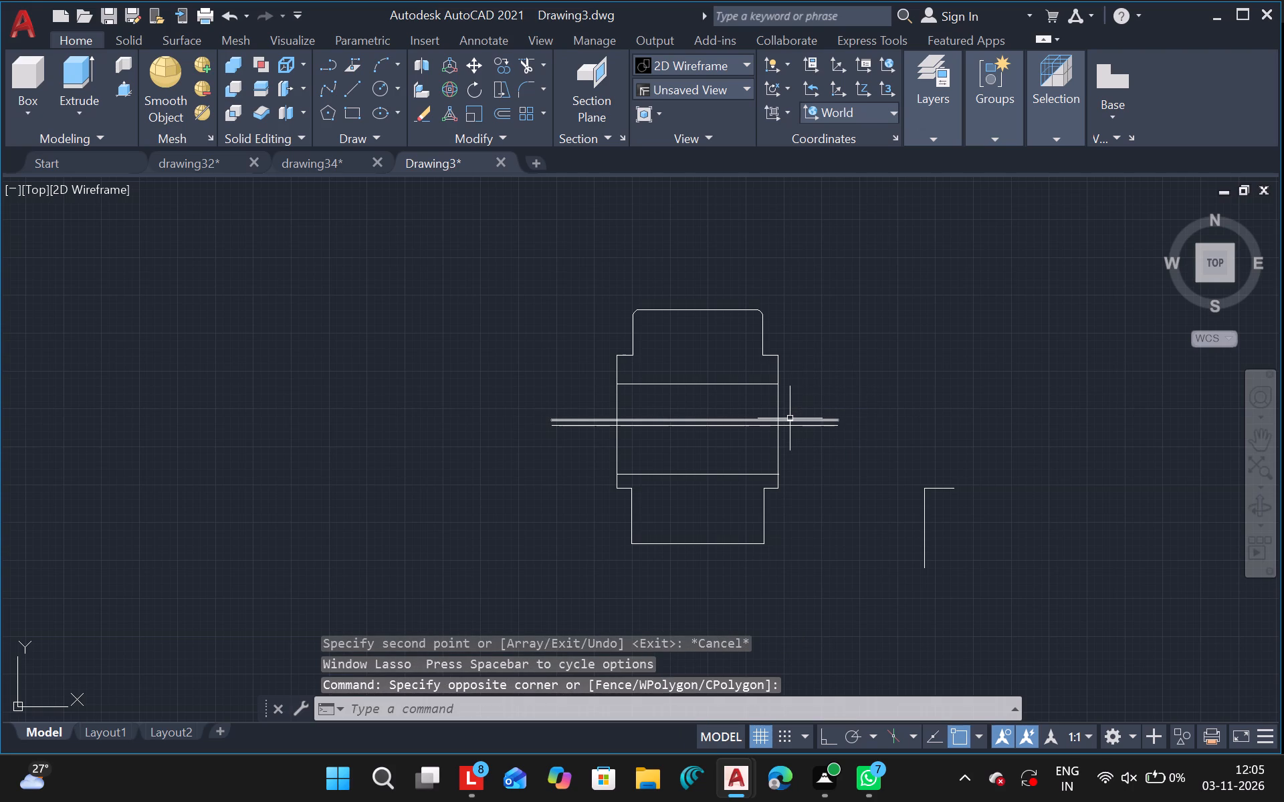
drag(790, 418, 1057, 356)
key(Delete)
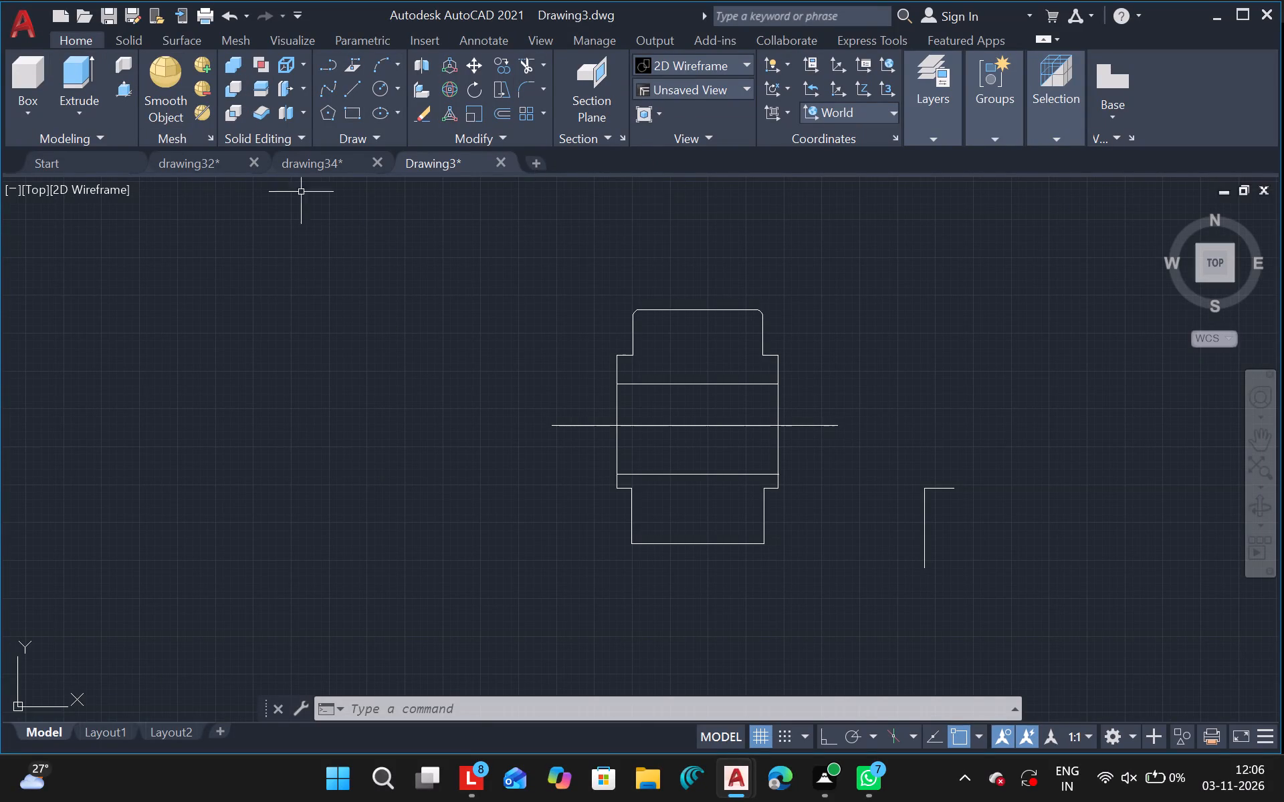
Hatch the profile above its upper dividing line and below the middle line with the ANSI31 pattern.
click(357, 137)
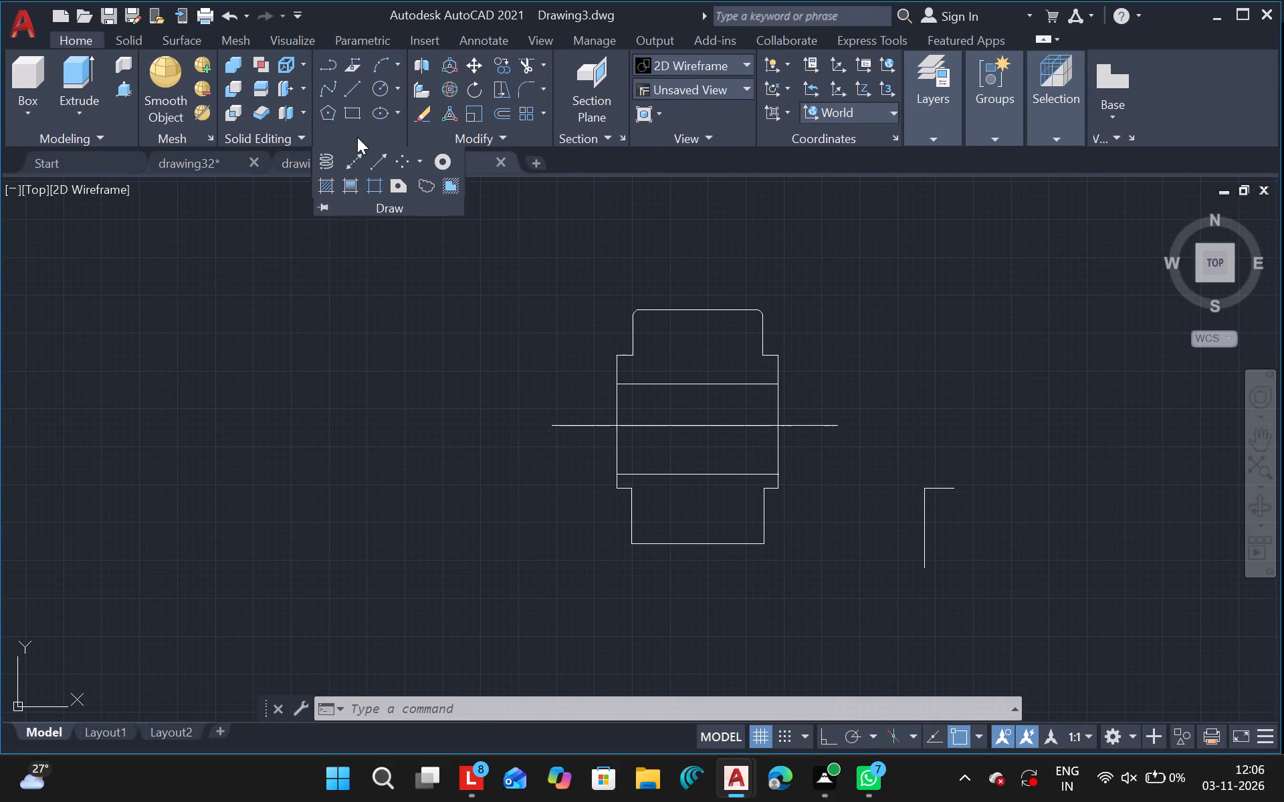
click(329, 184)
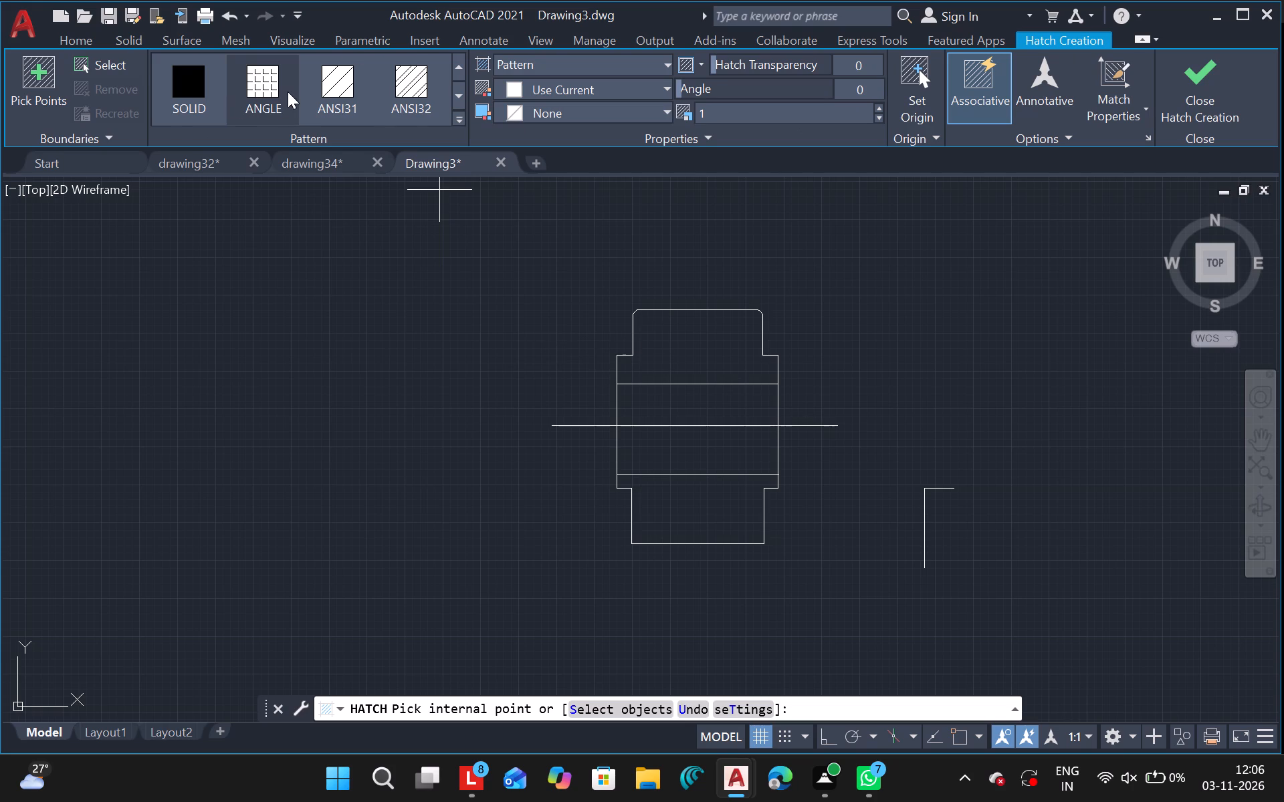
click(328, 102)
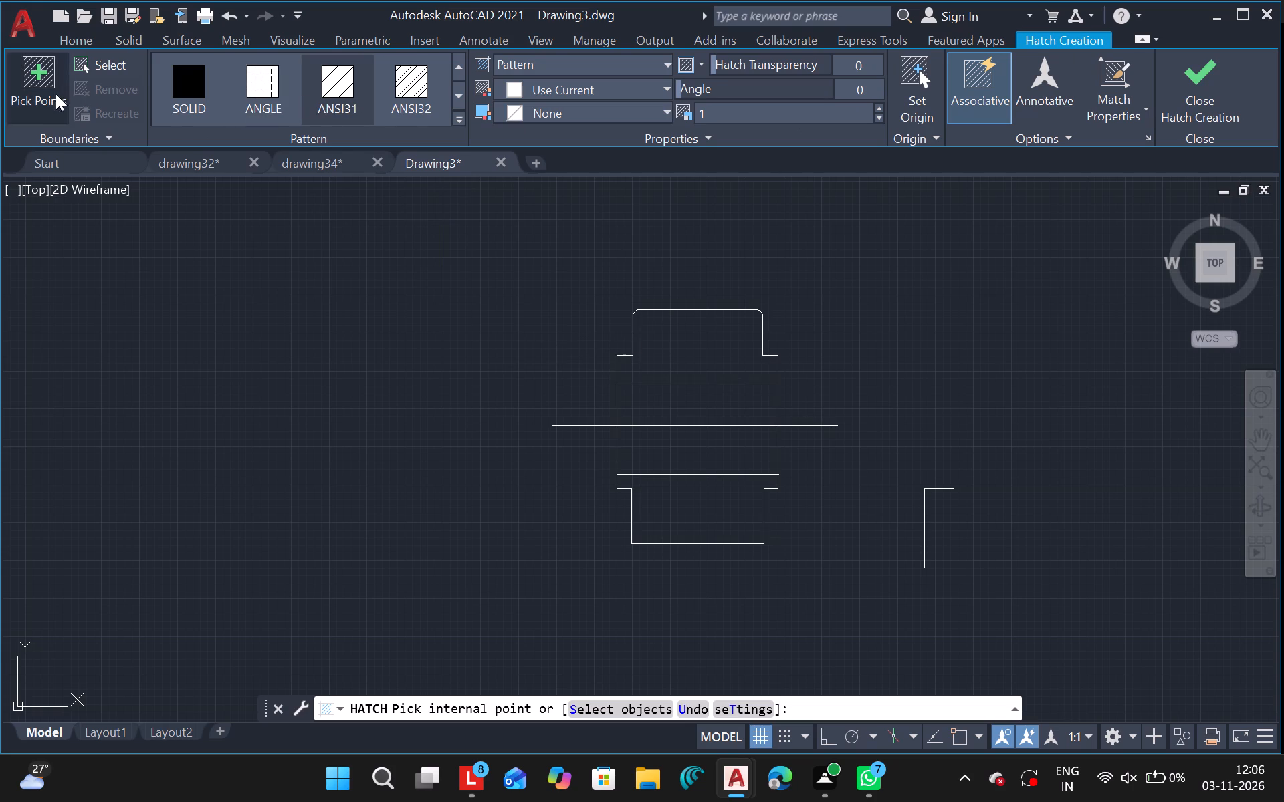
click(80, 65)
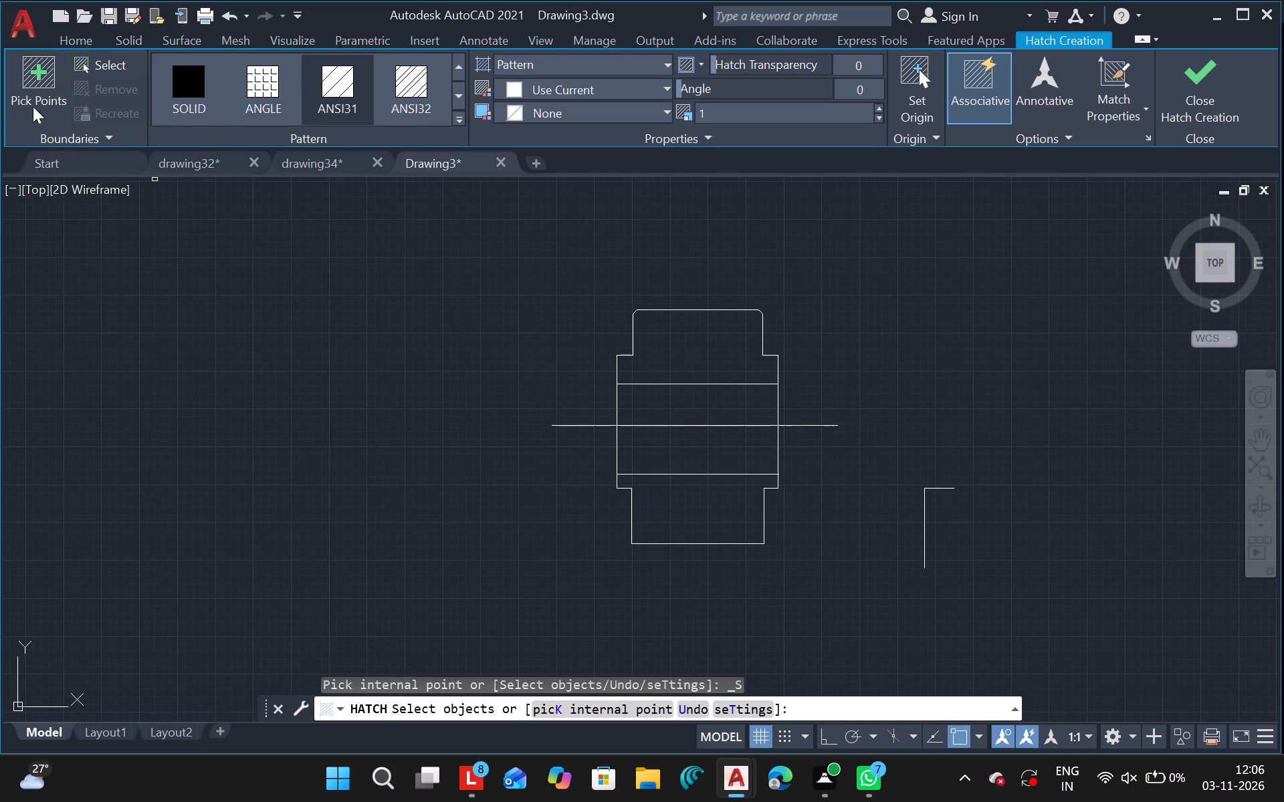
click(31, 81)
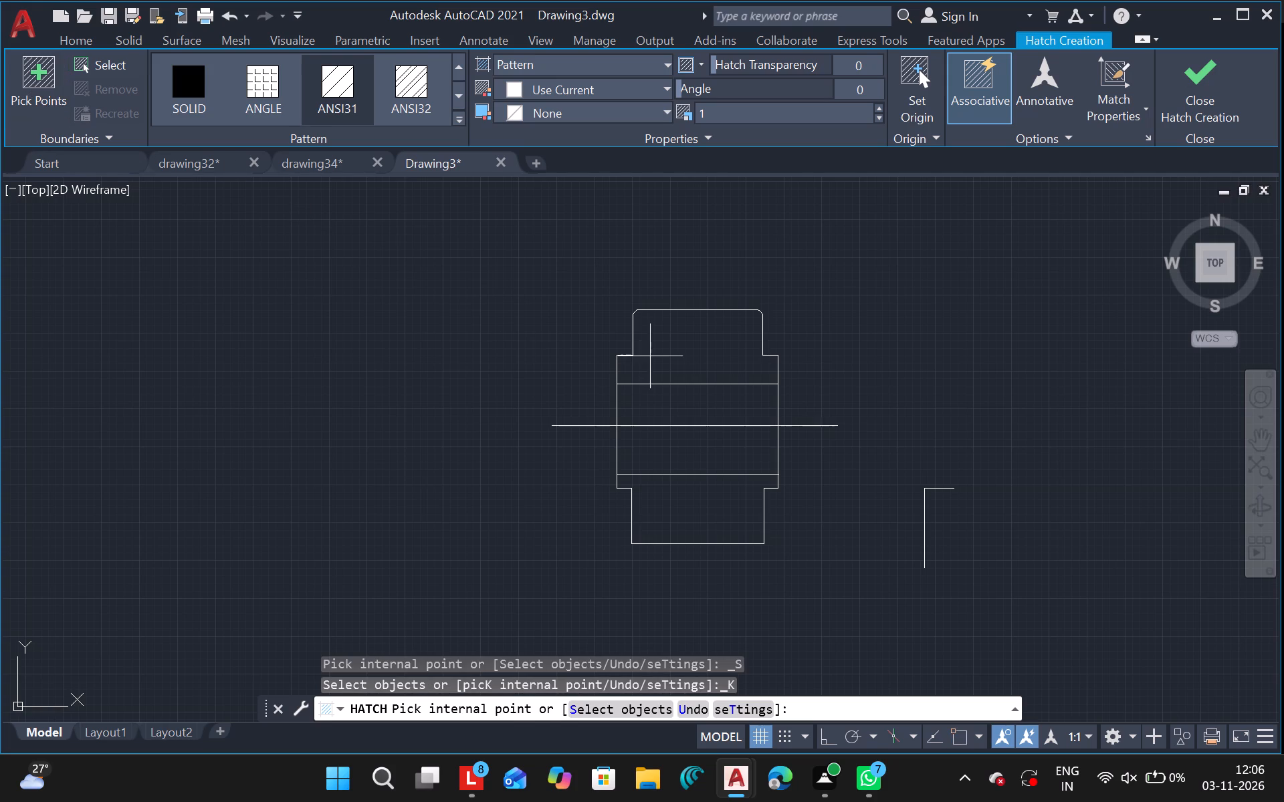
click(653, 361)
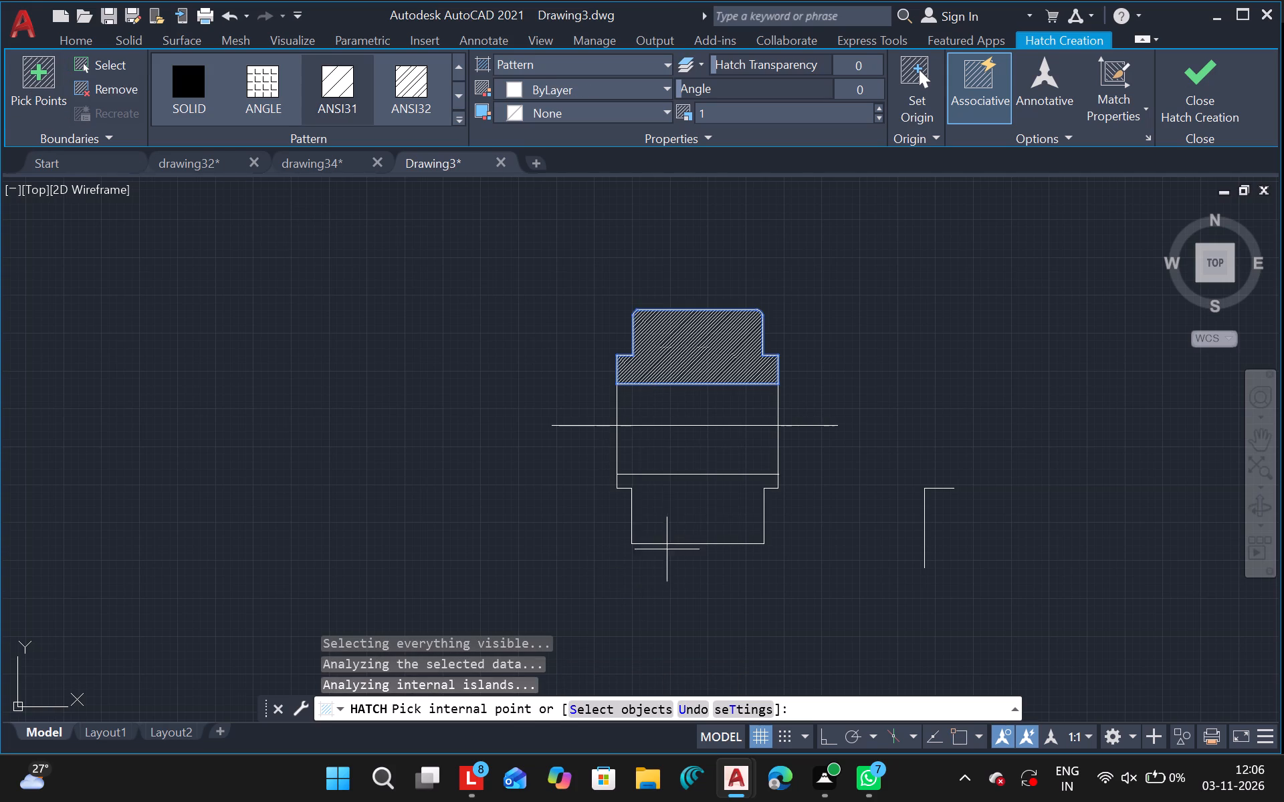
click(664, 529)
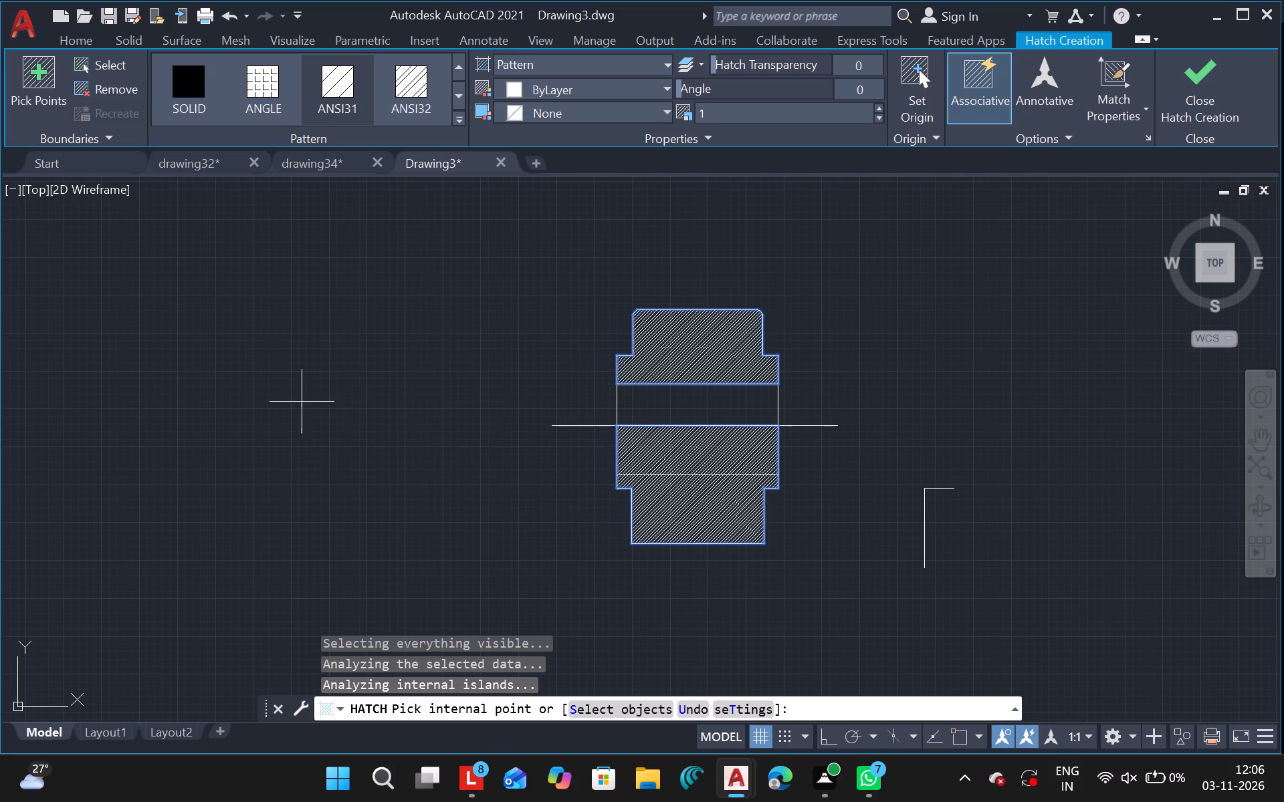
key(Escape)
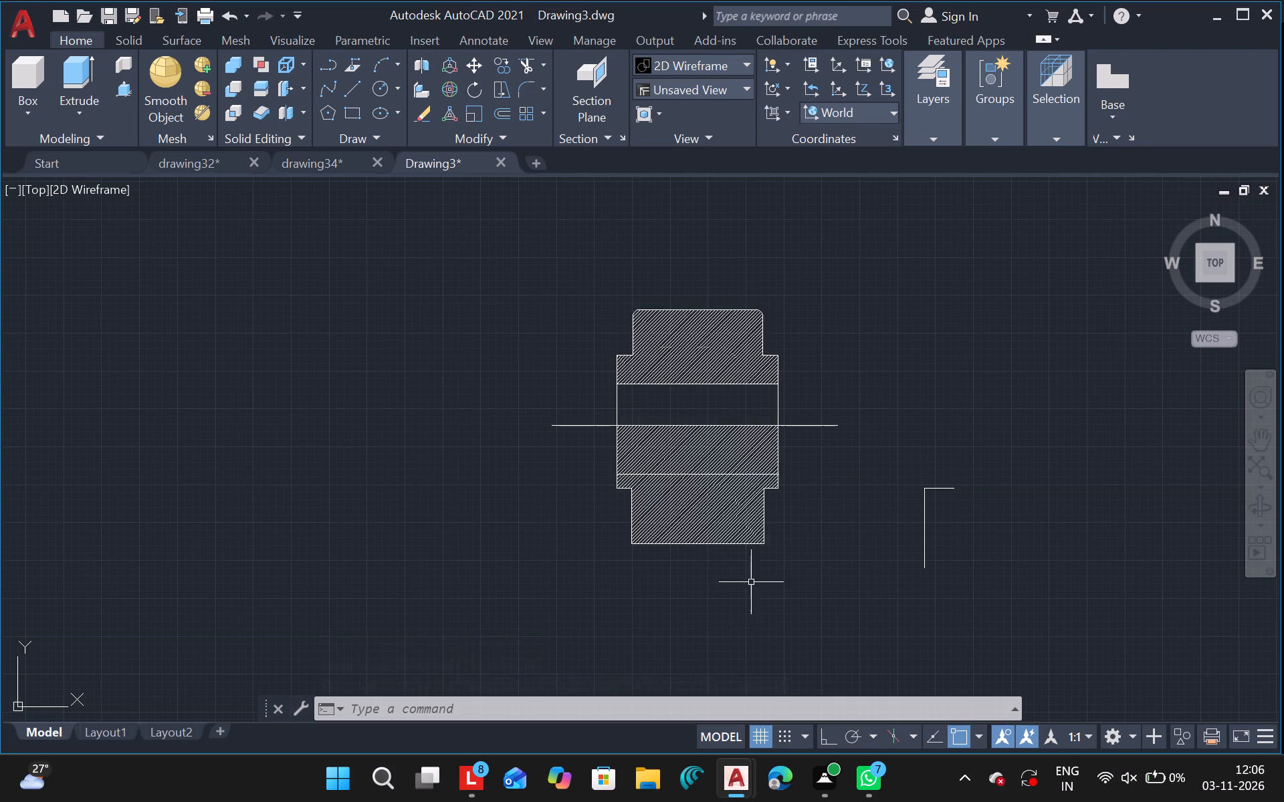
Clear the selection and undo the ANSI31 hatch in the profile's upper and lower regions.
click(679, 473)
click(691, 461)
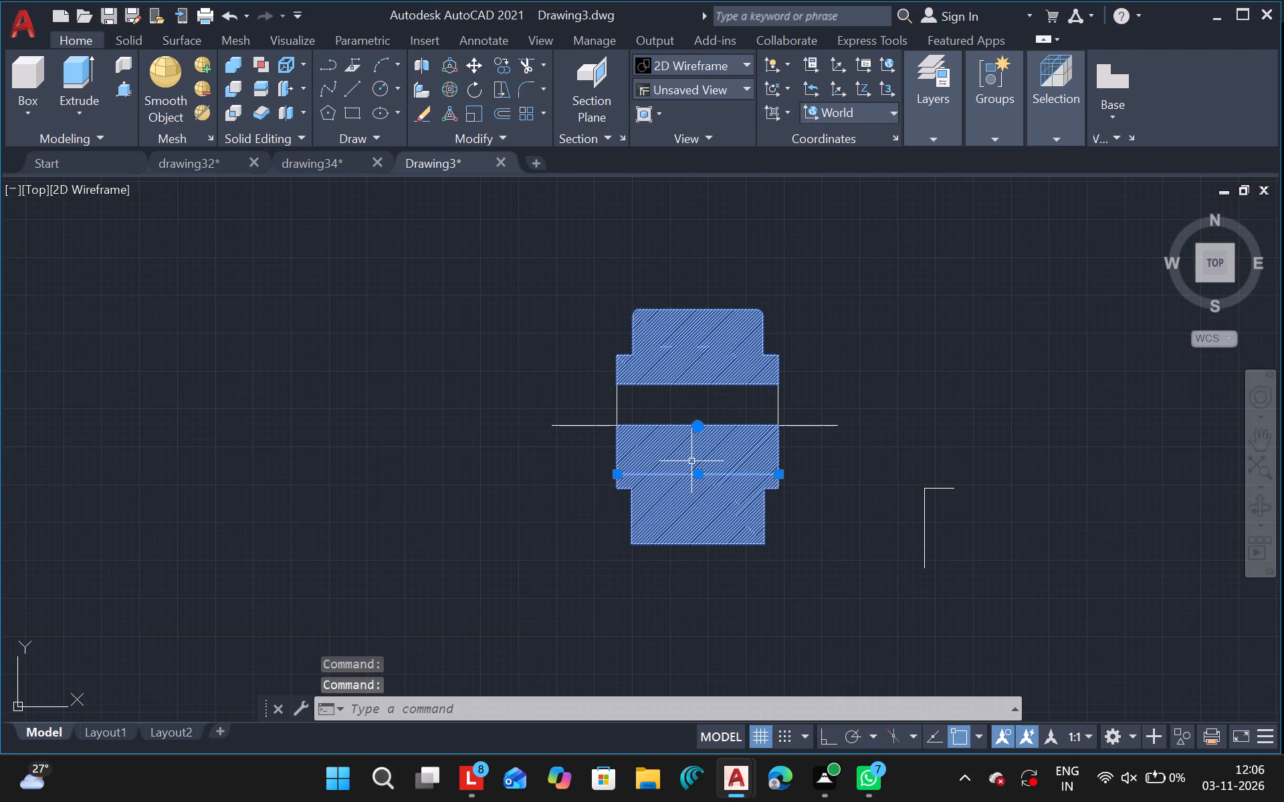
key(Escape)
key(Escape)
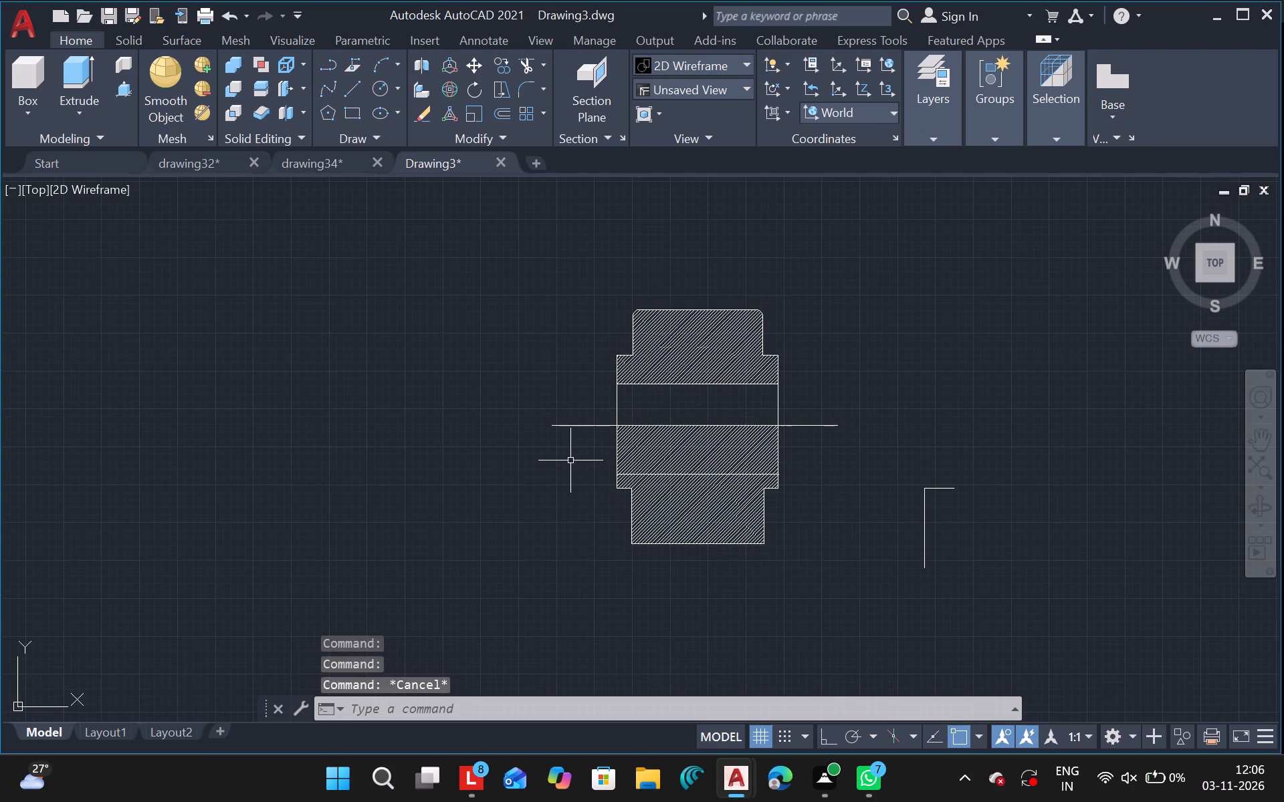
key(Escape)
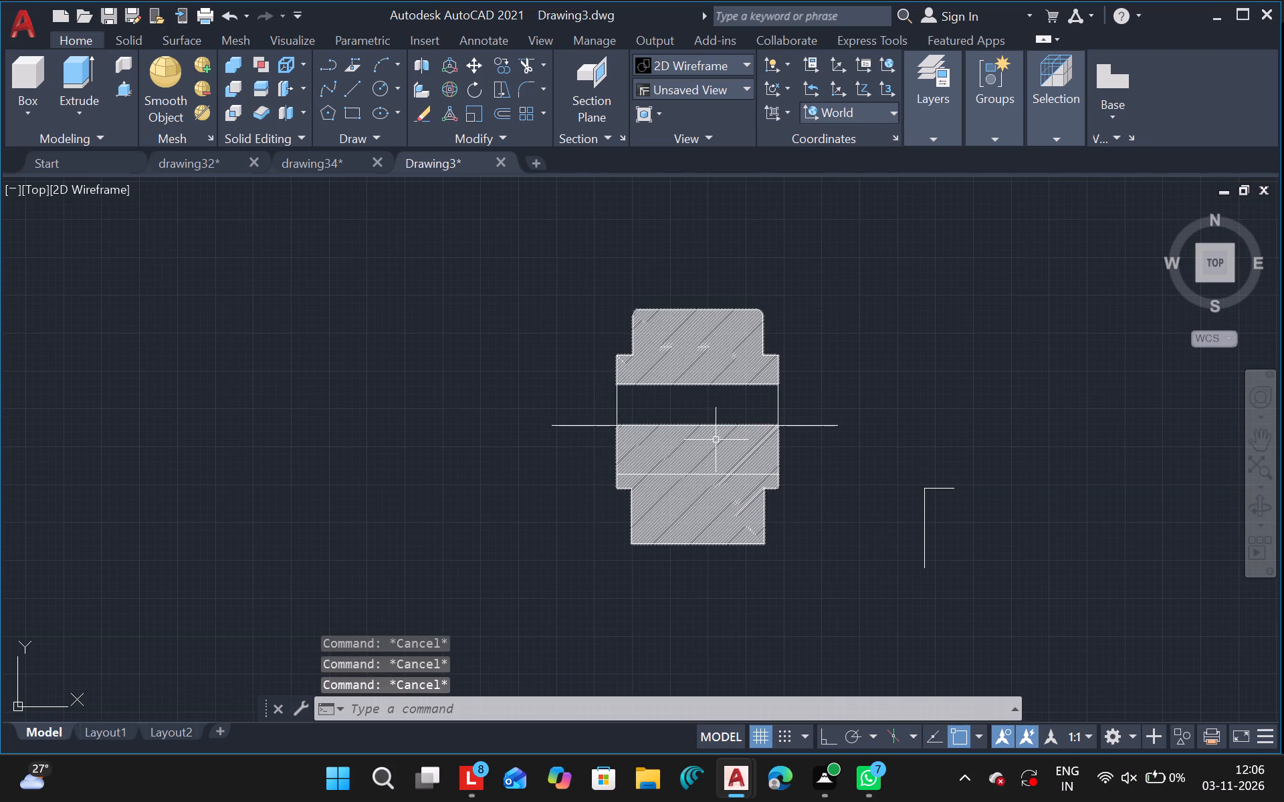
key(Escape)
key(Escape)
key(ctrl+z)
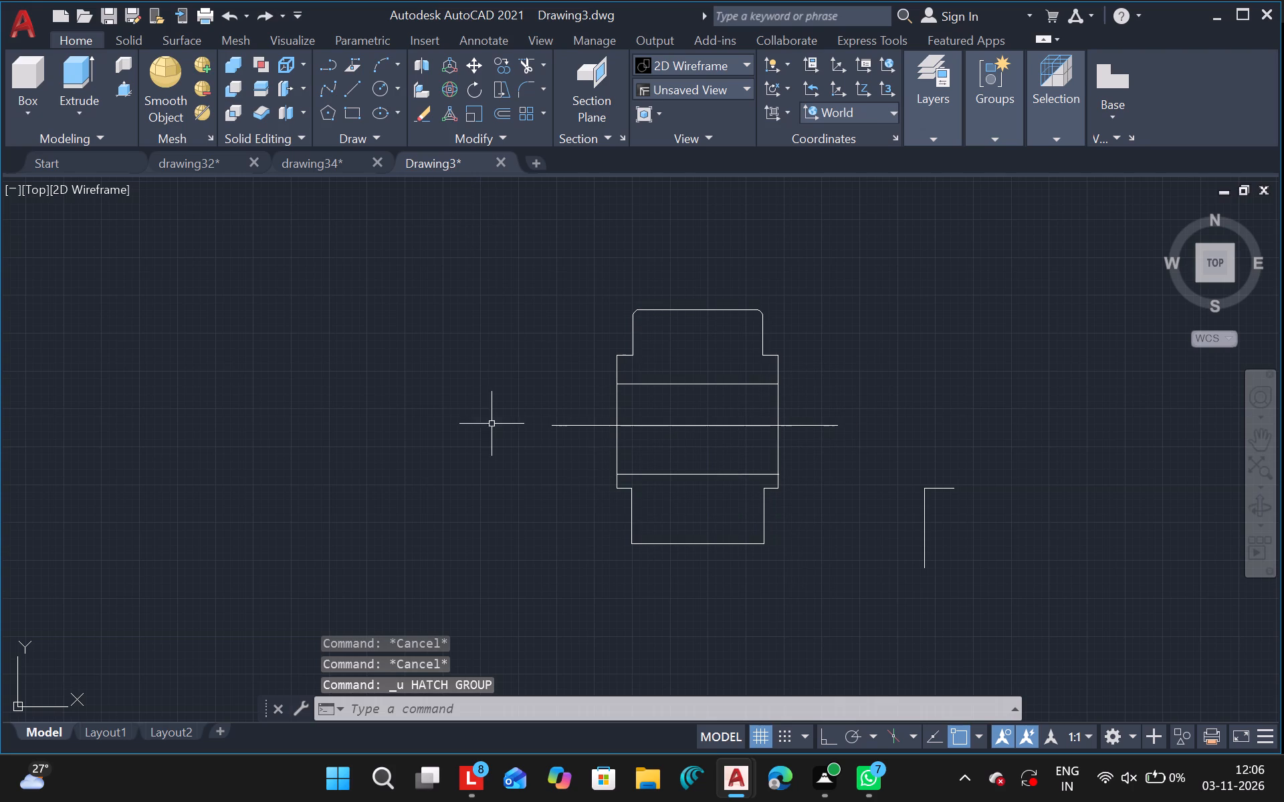
Draw horizontal lines outward from both ends of the lower dividing line, carrying it past the profile's left and right sides.
click(348, 90)
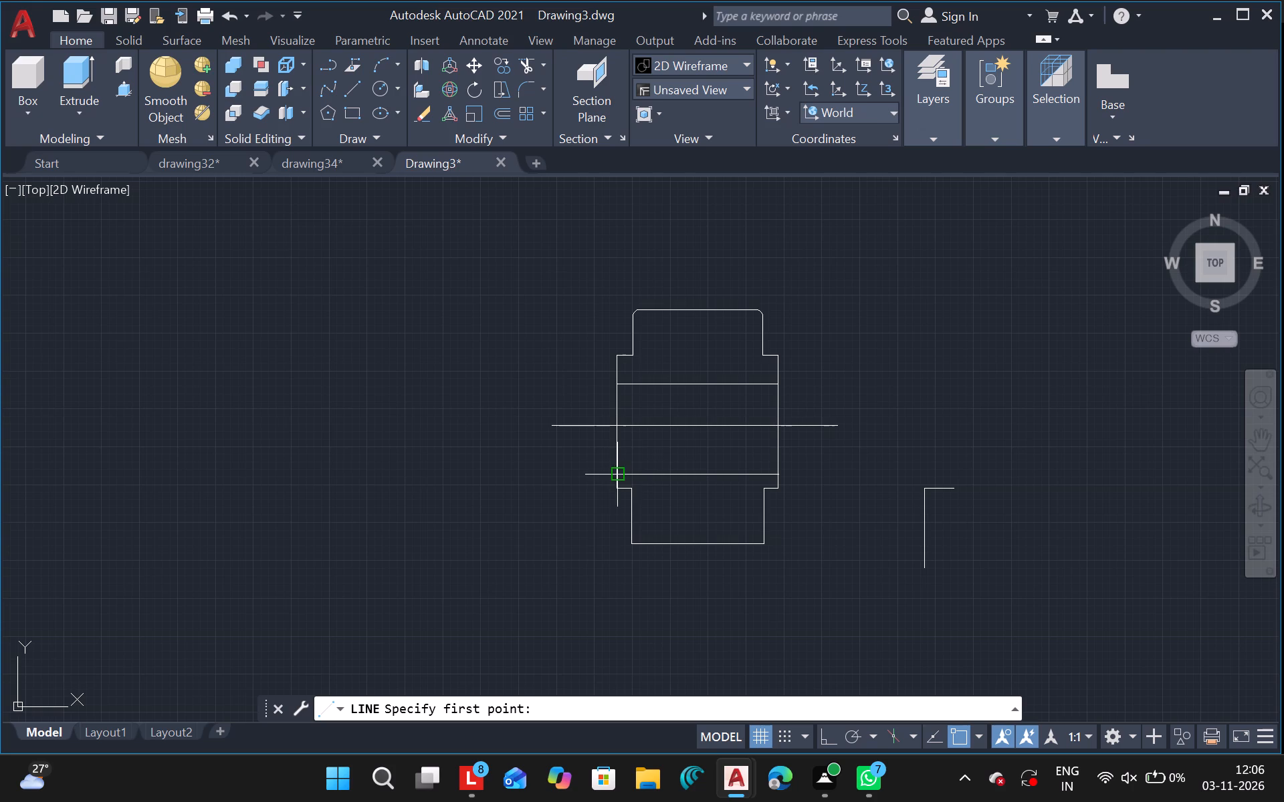
drag(617, 475, 530, 469)
click(530, 469)
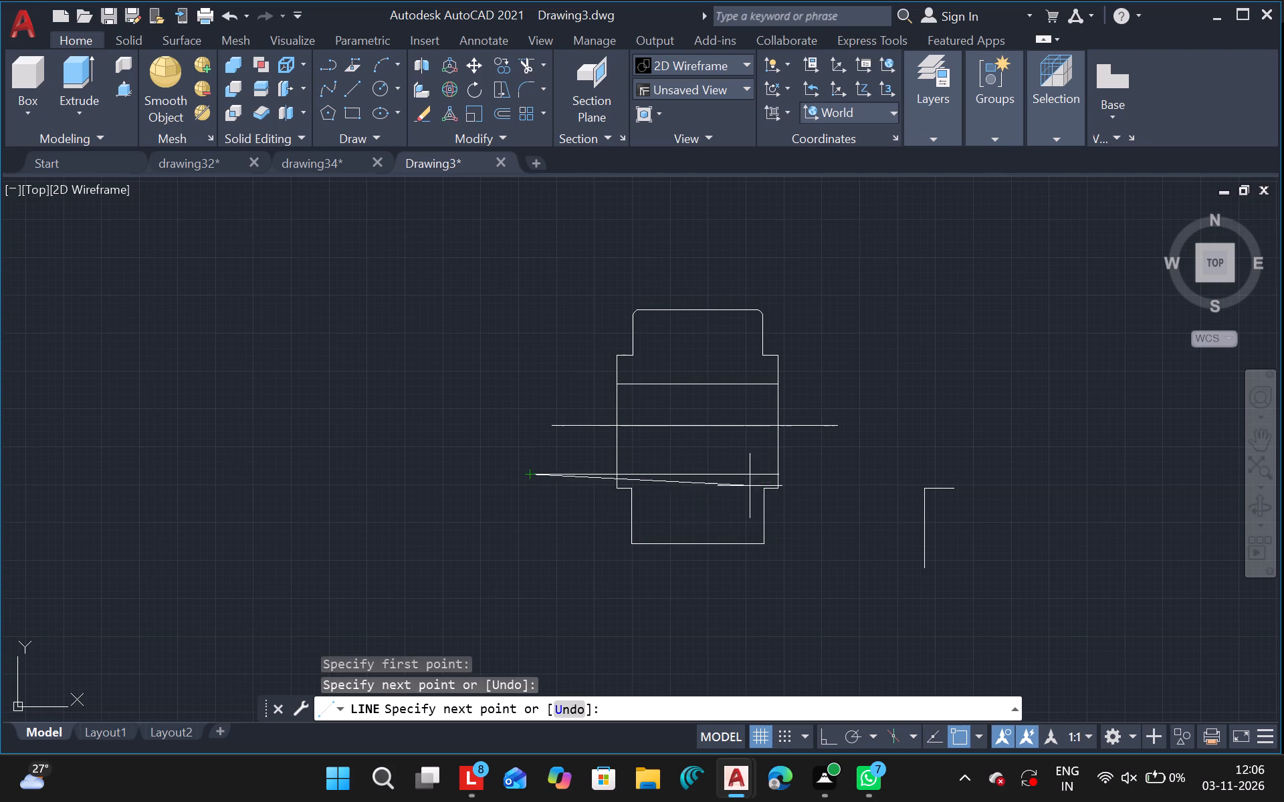
key(Escape)
click(350, 88)
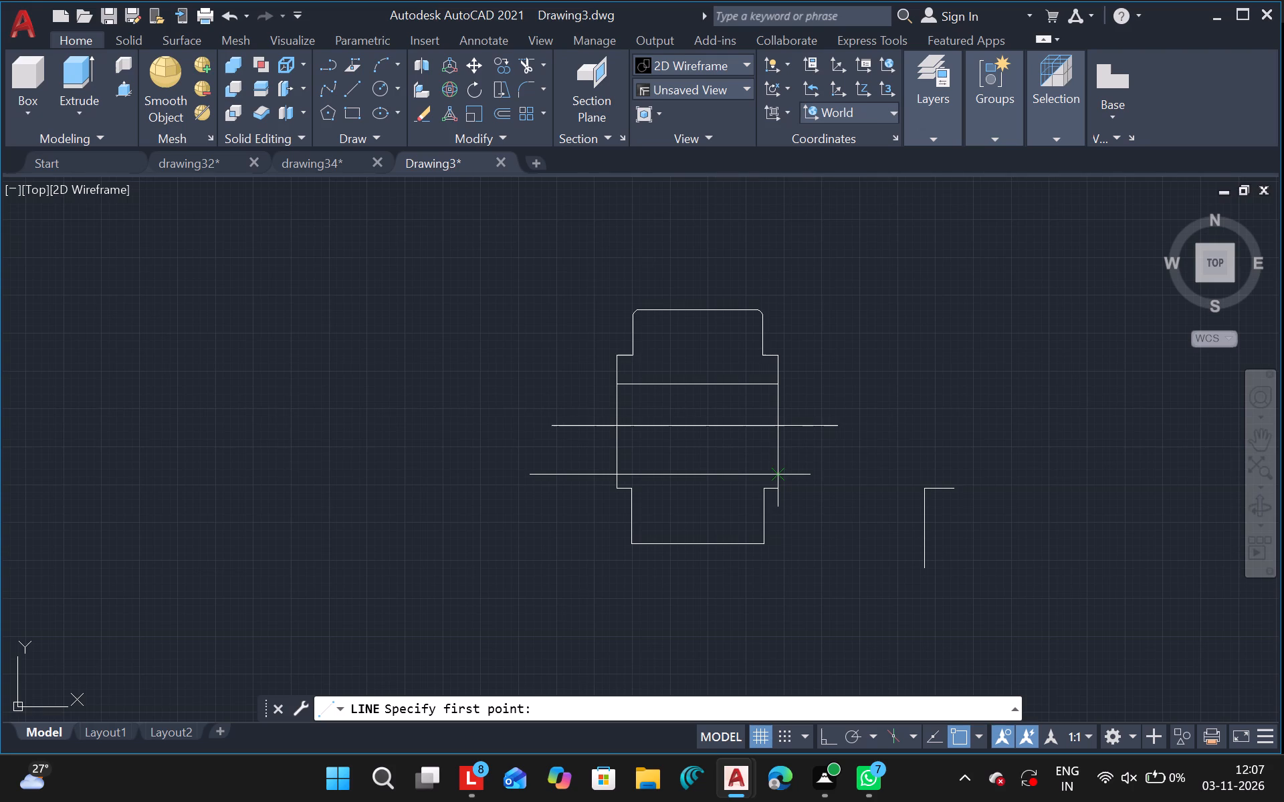
drag(779, 472, 885, 464)
click(885, 464)
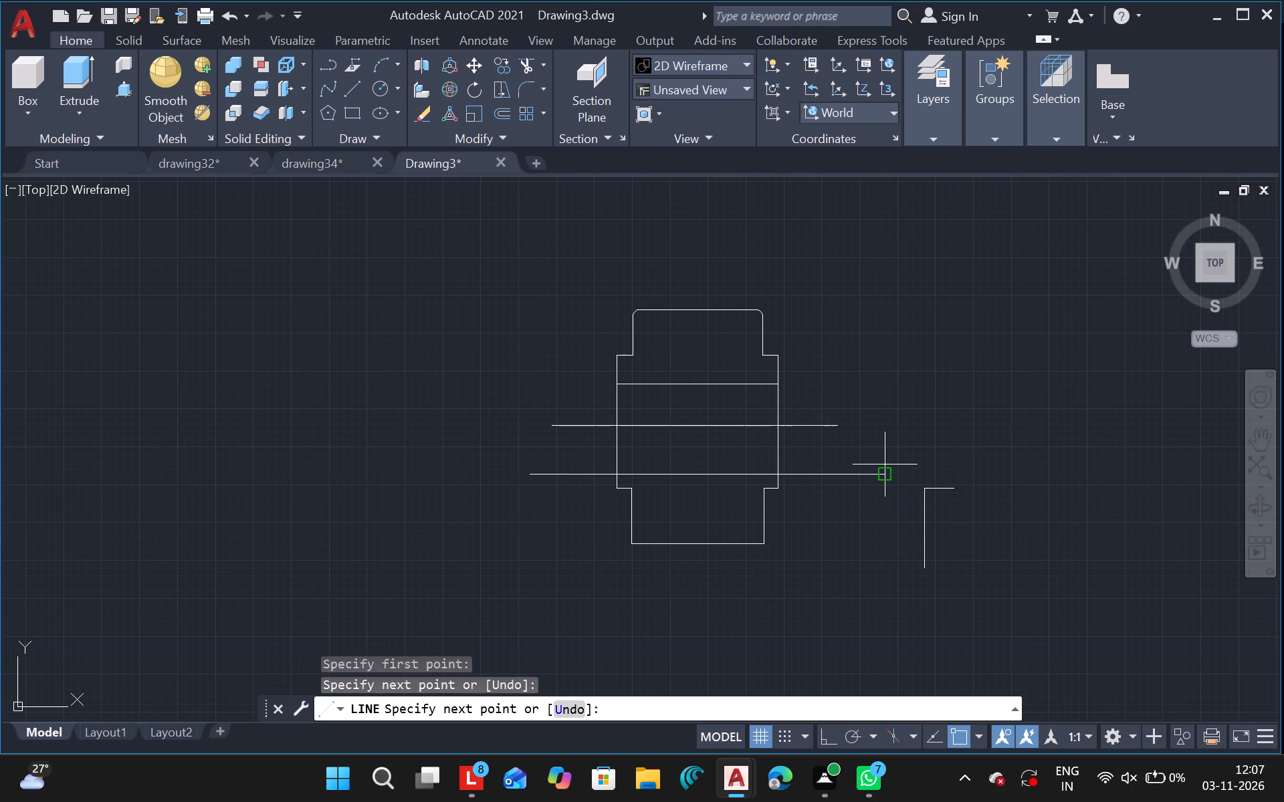
key(Escape)
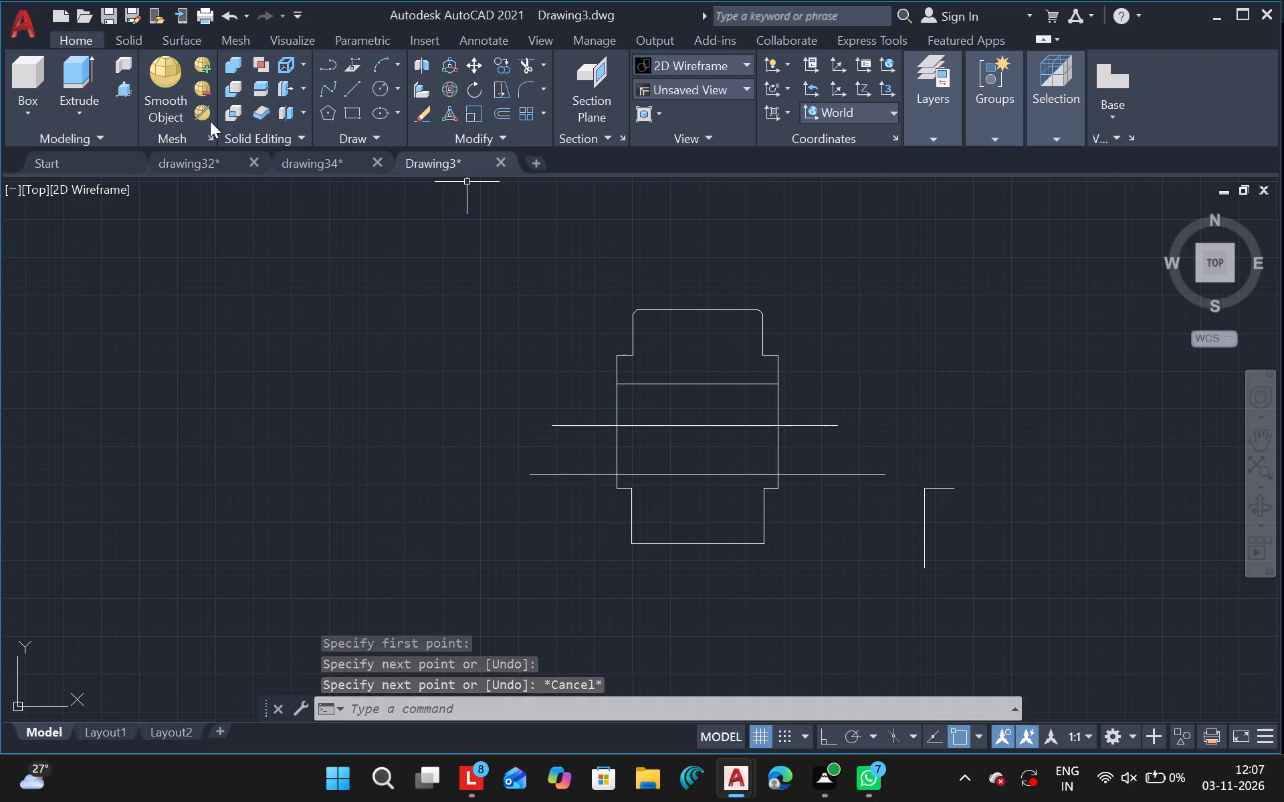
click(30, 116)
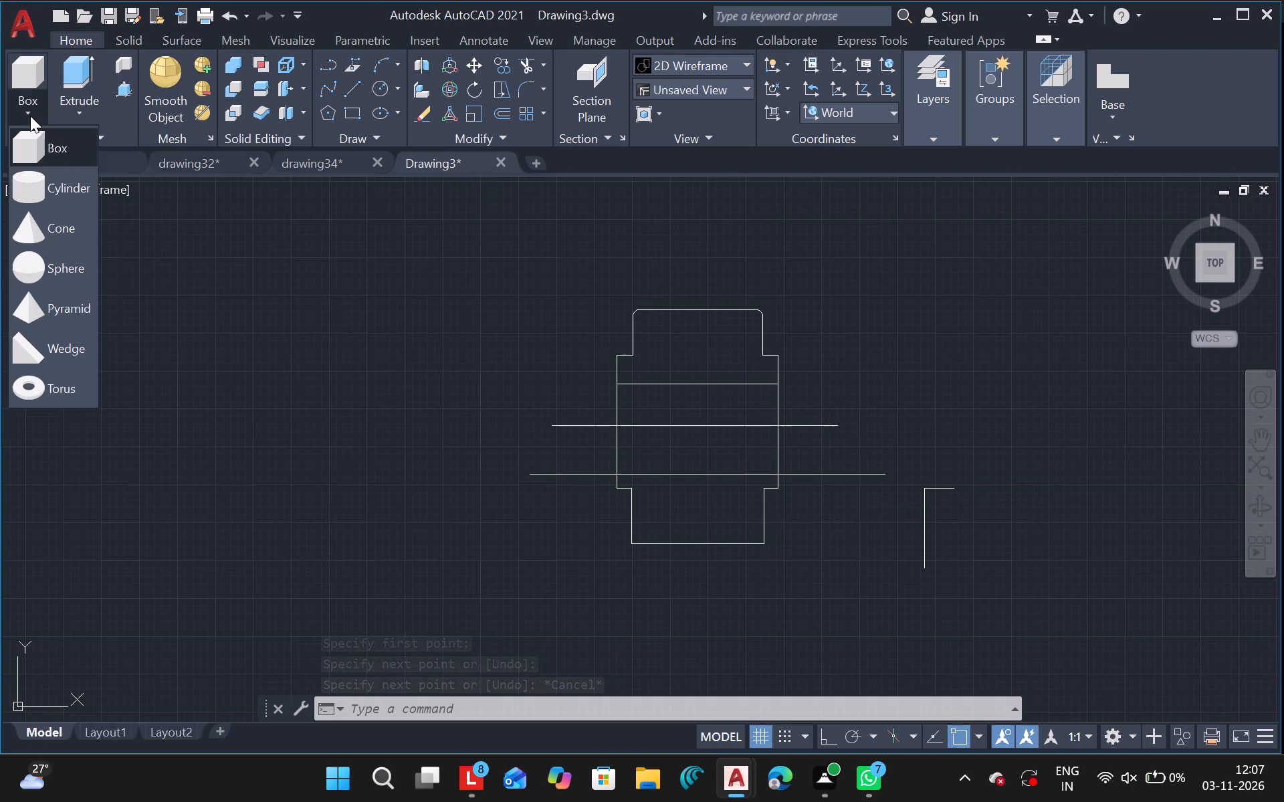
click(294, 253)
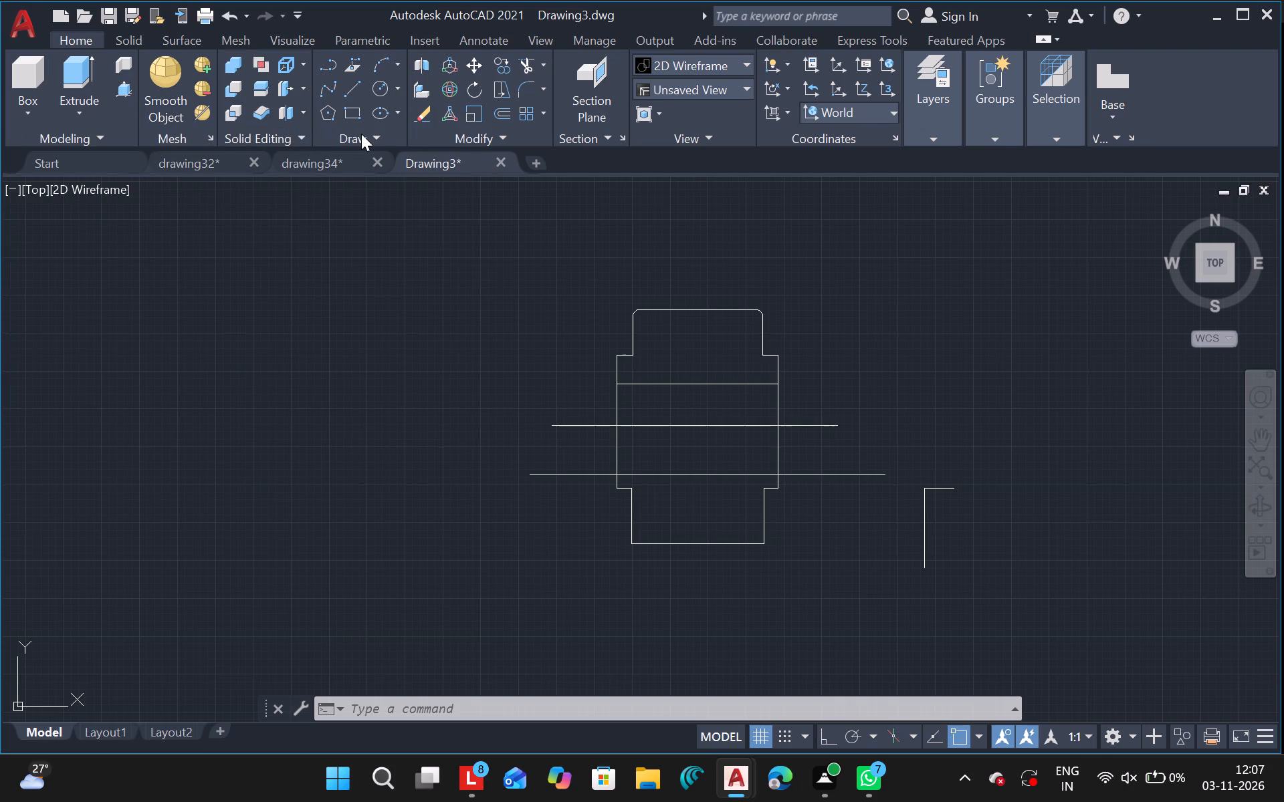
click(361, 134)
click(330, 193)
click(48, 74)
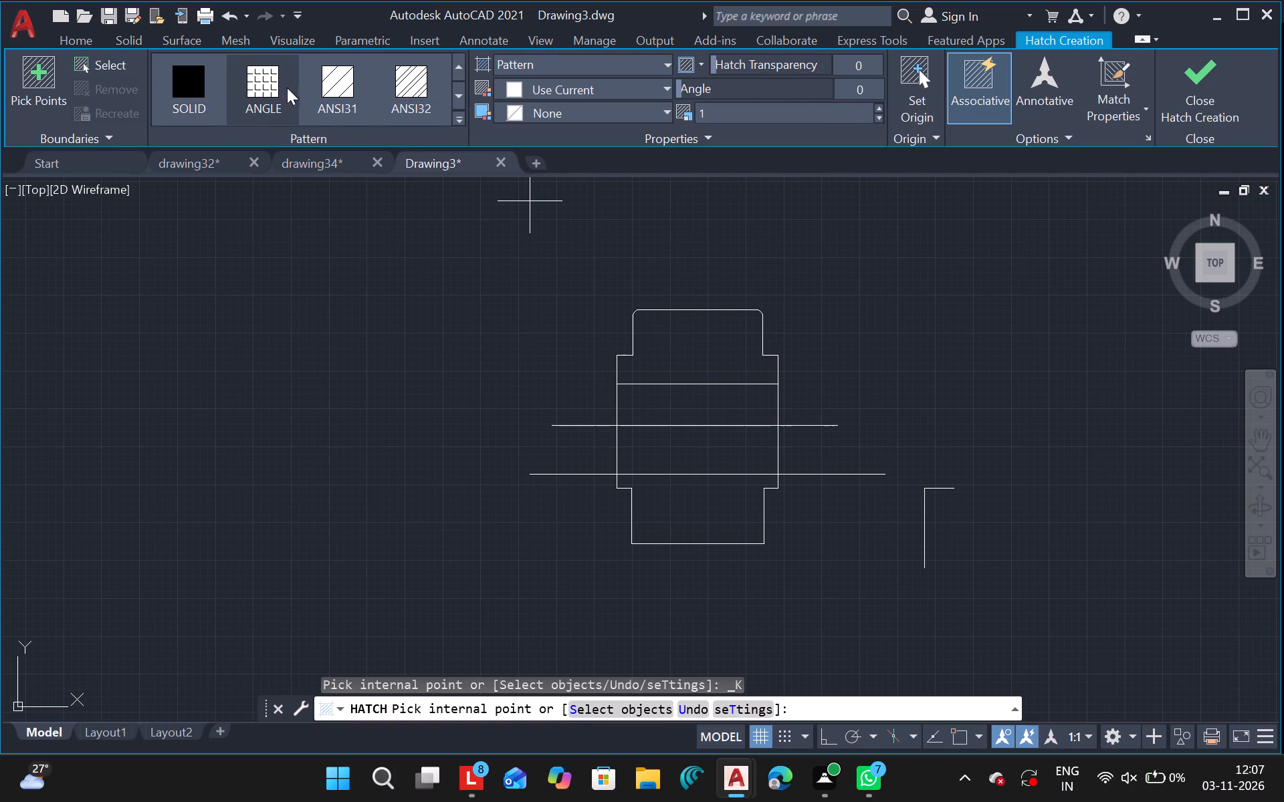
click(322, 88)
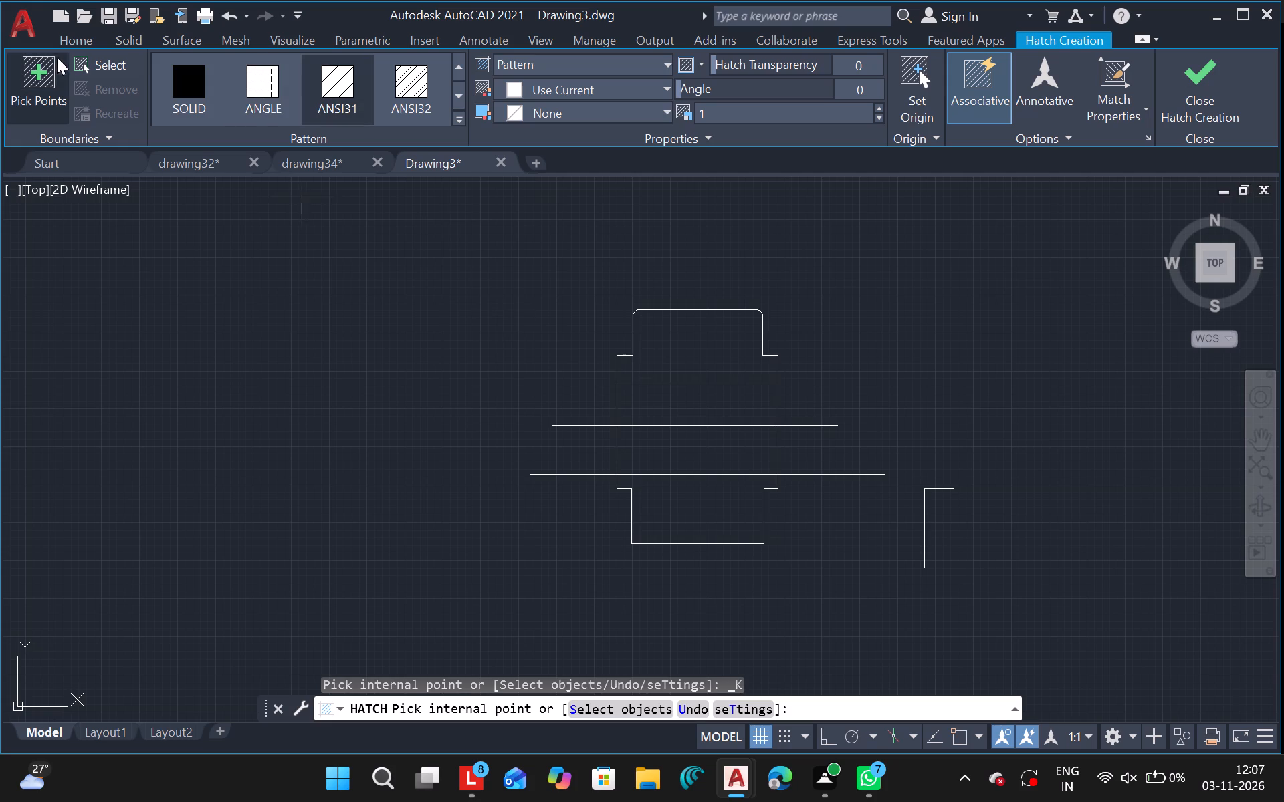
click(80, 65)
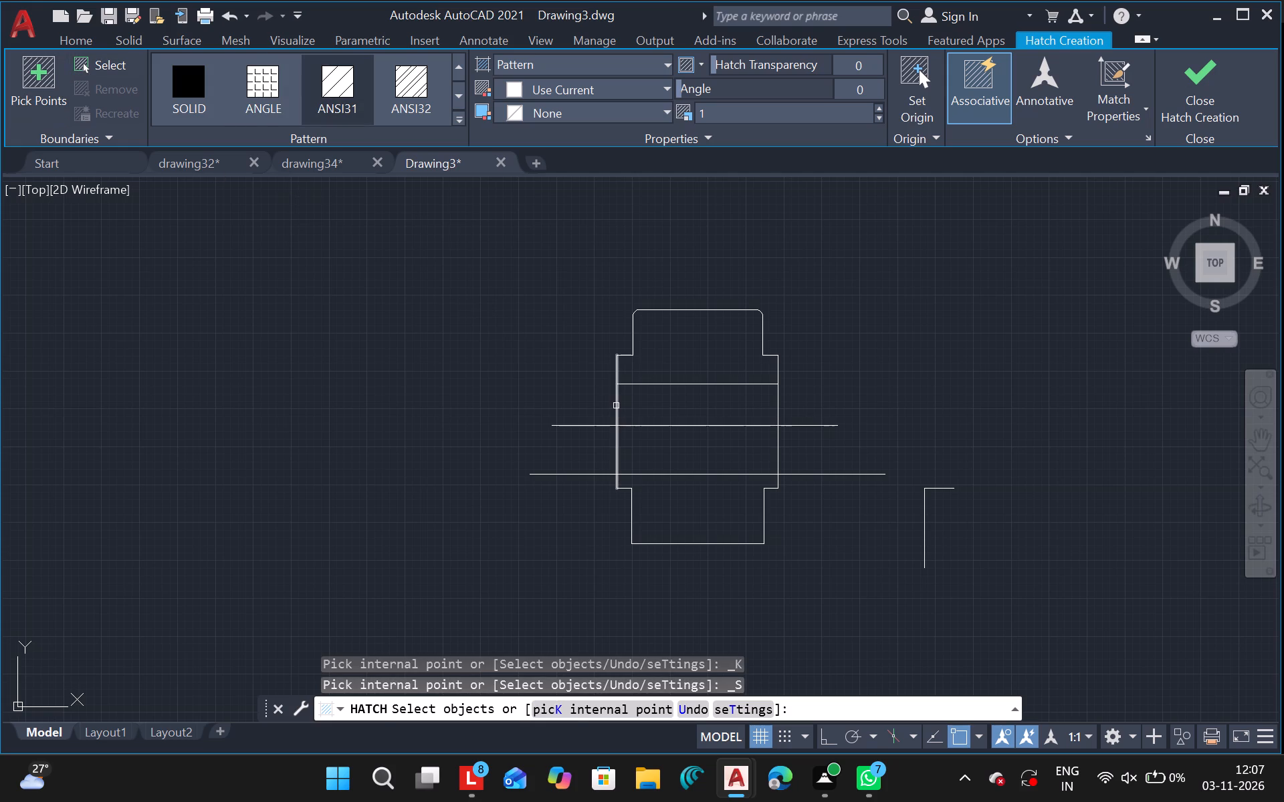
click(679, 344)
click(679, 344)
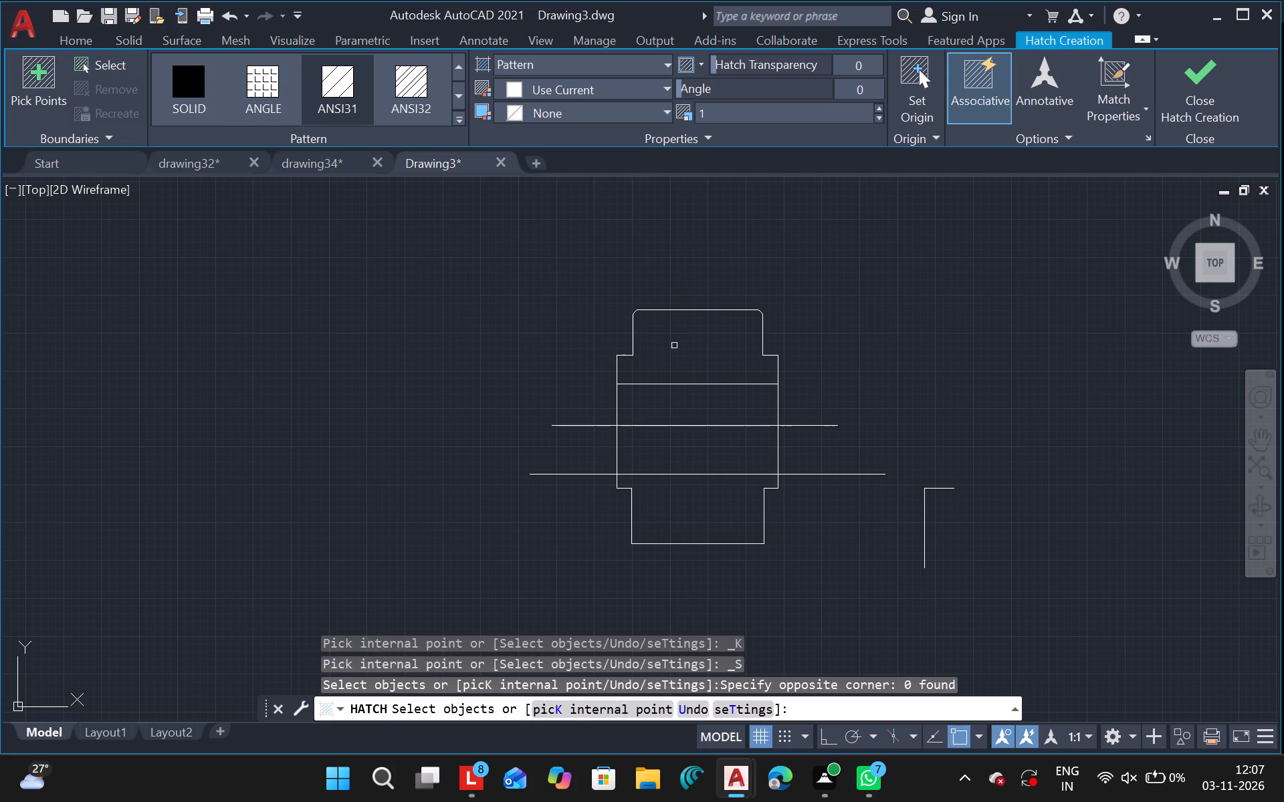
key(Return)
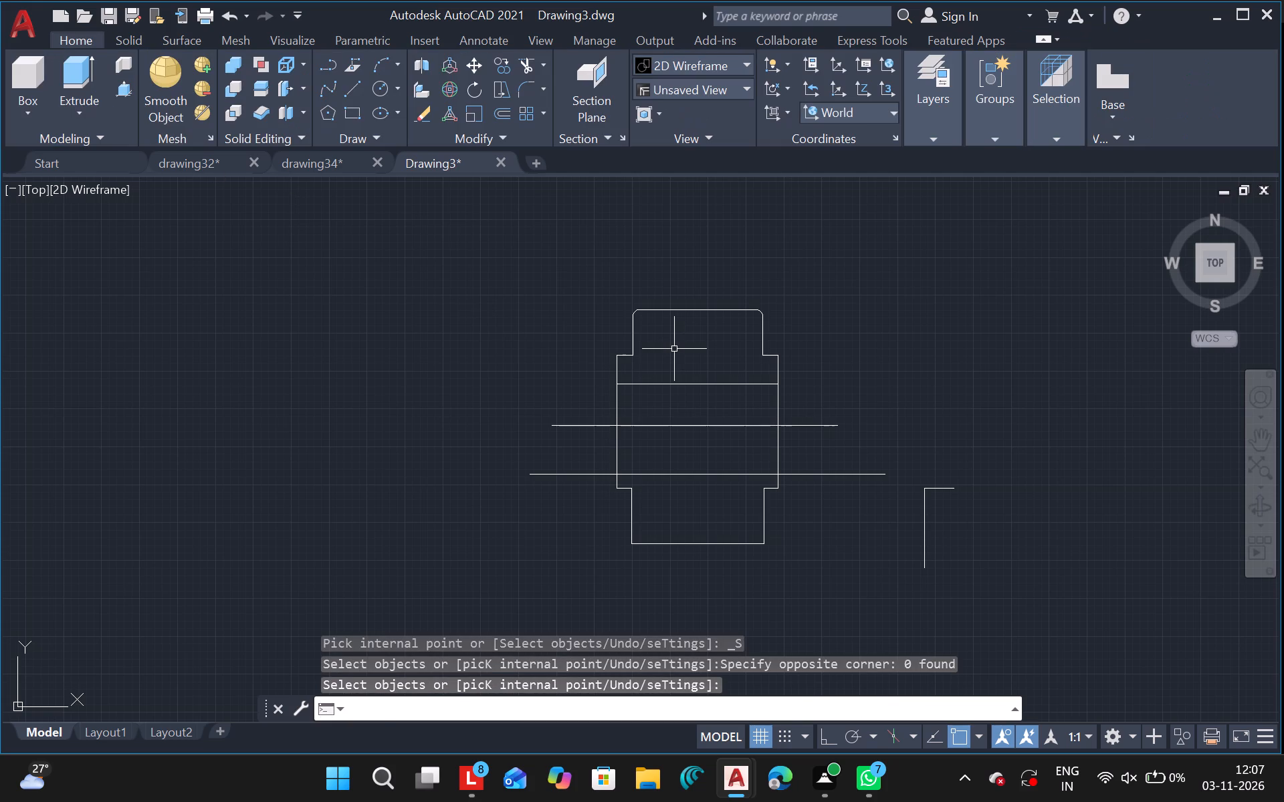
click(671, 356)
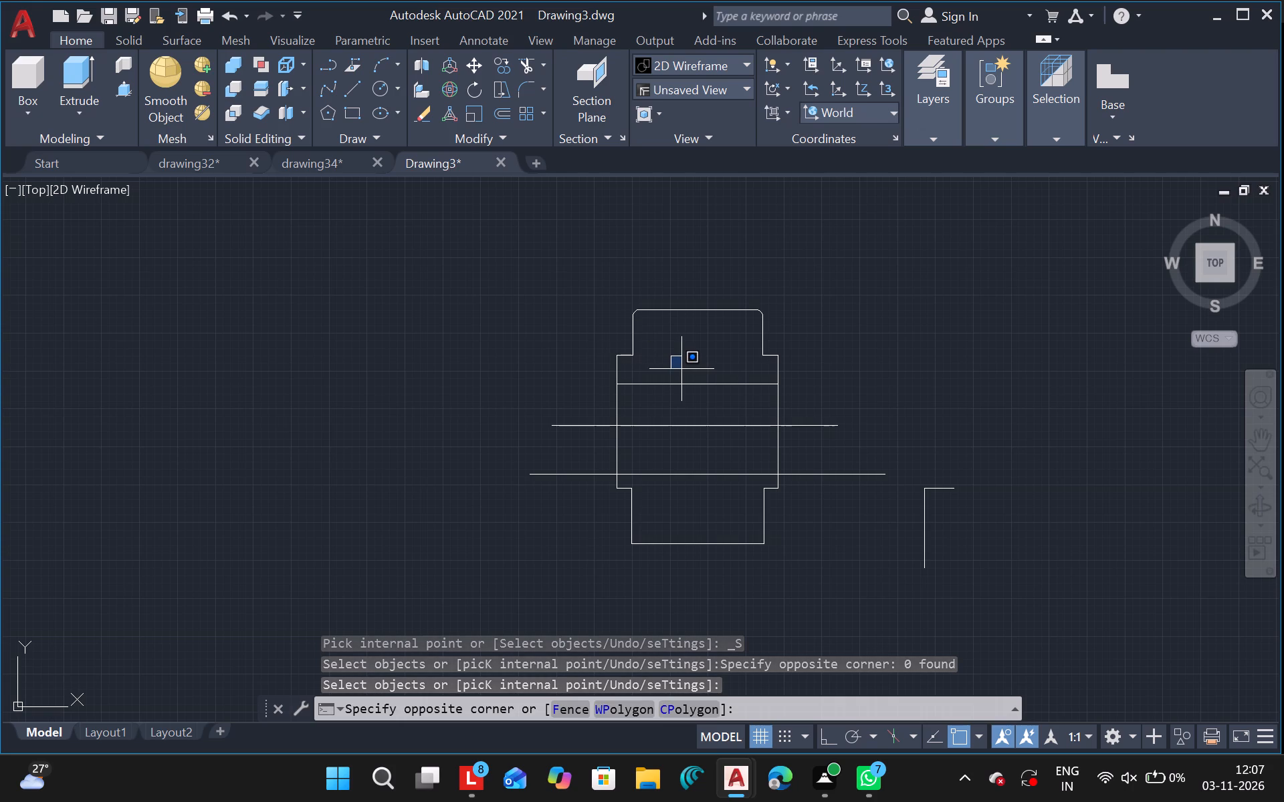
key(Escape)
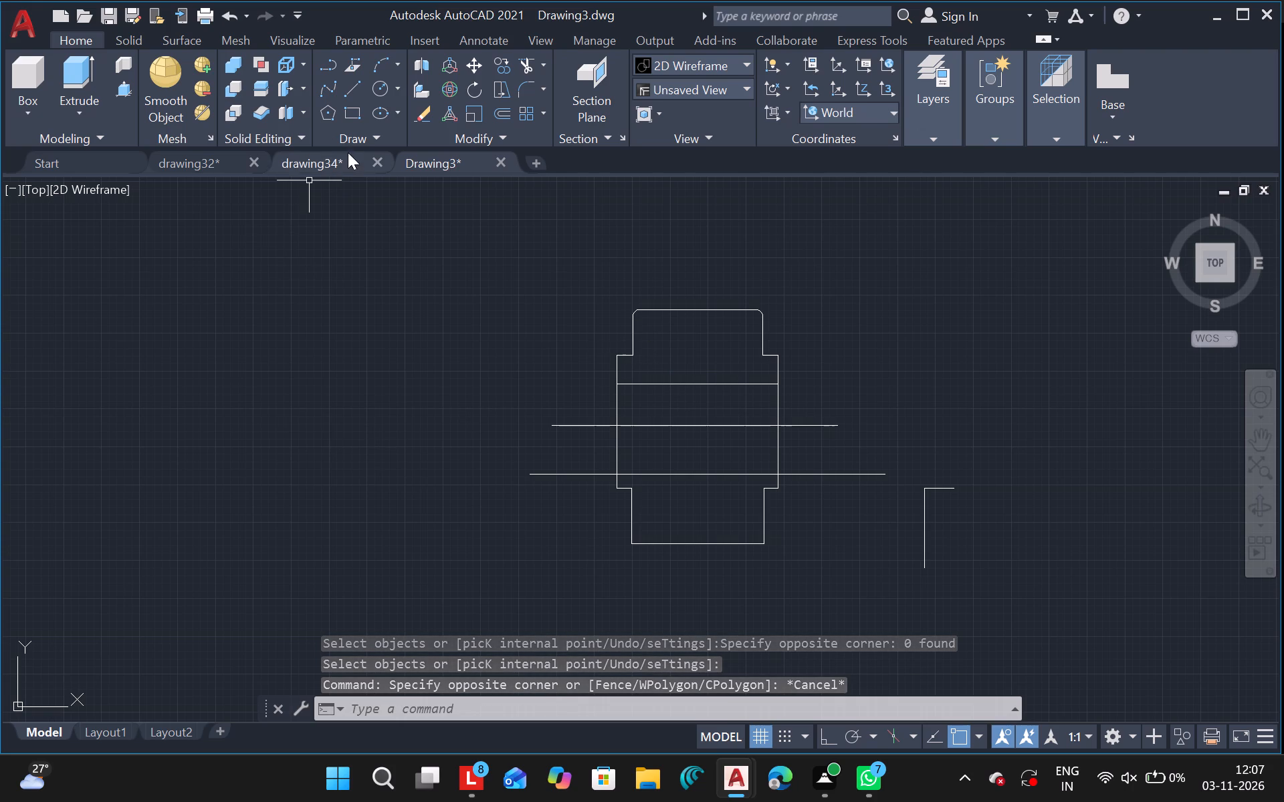
Hatch the profile's region above the upper dividing line and its region below the lower dividing line with the ANSI31 pattern.
click(346, 134)
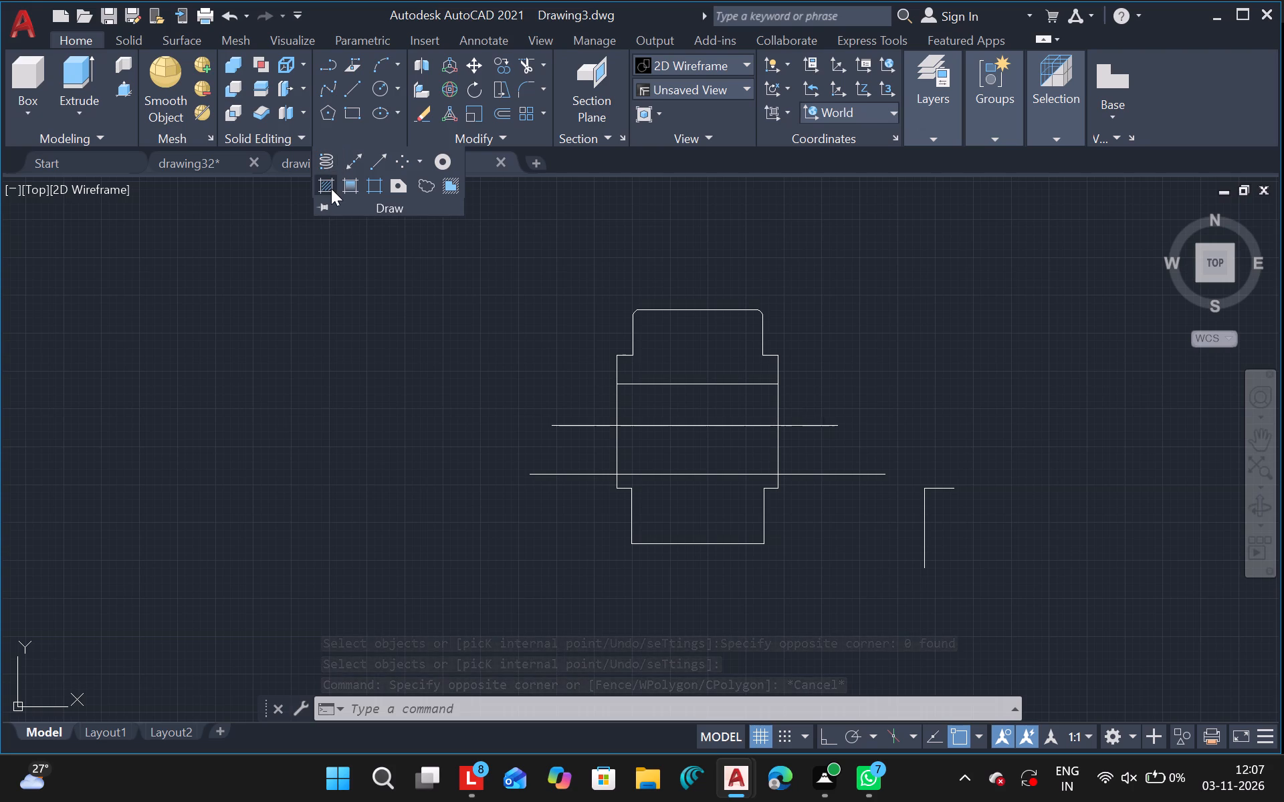
click(331, 188)
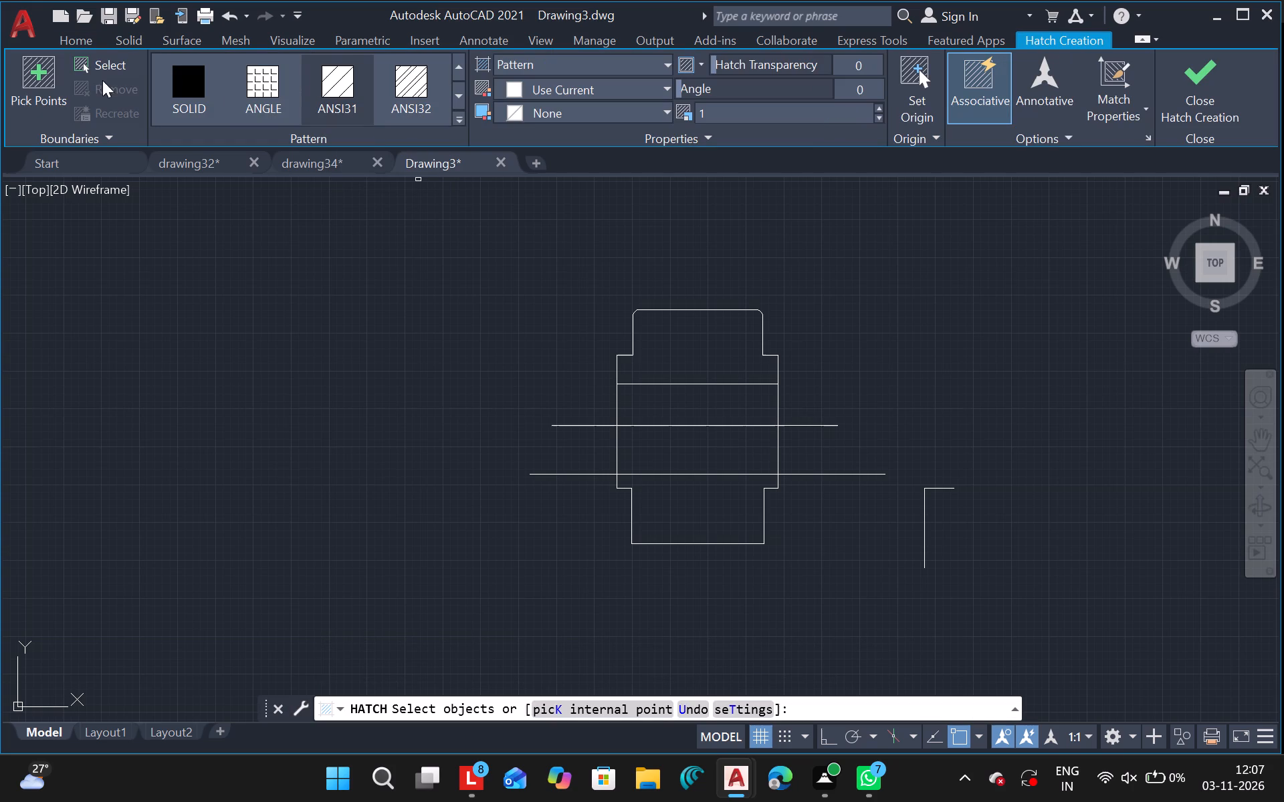
click(39, 69)
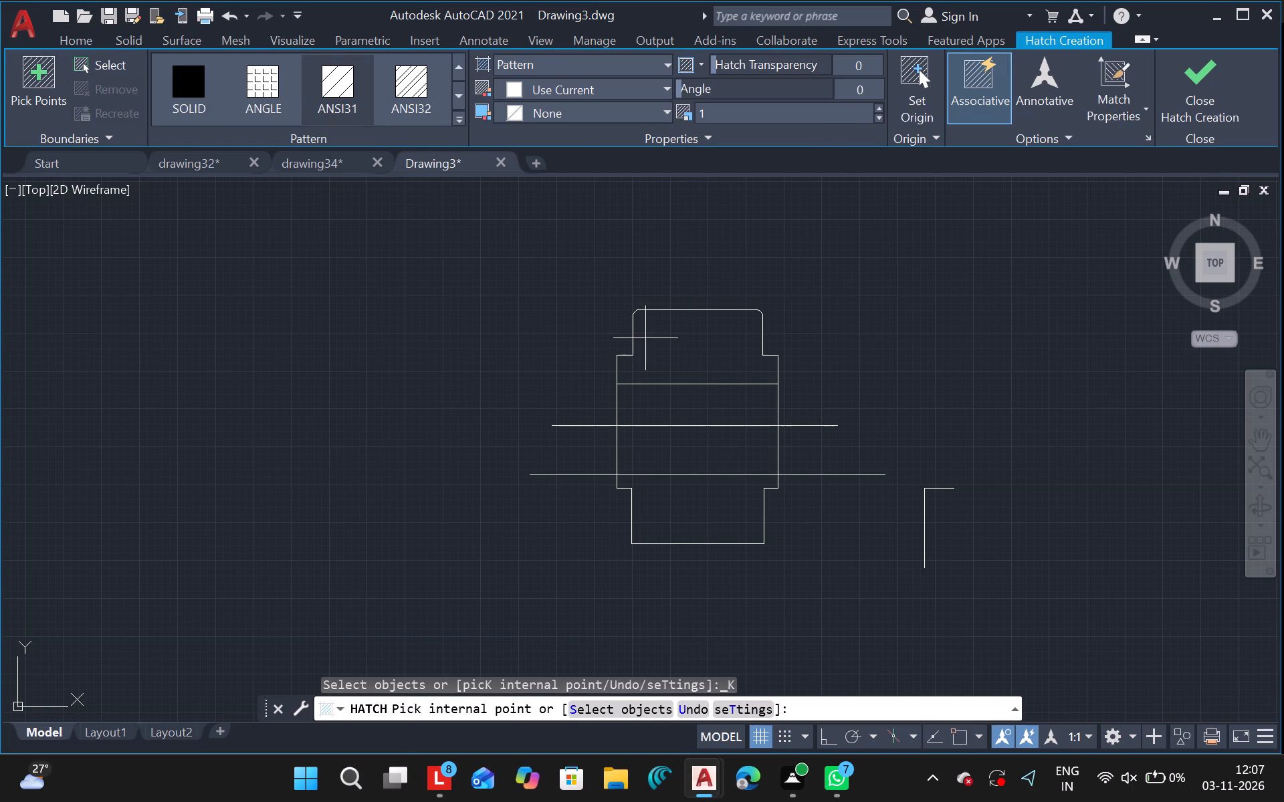
click(659, 339)
click(718, 491)
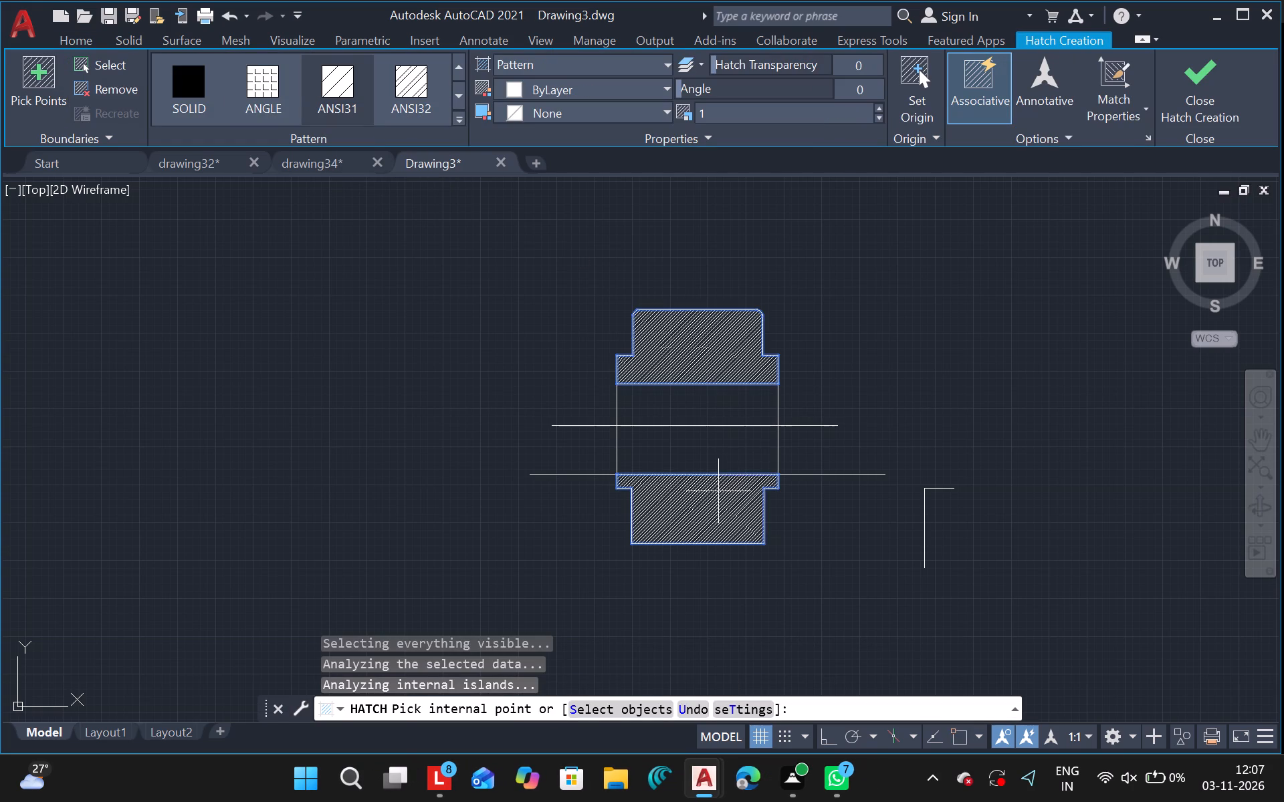
key(Escape)
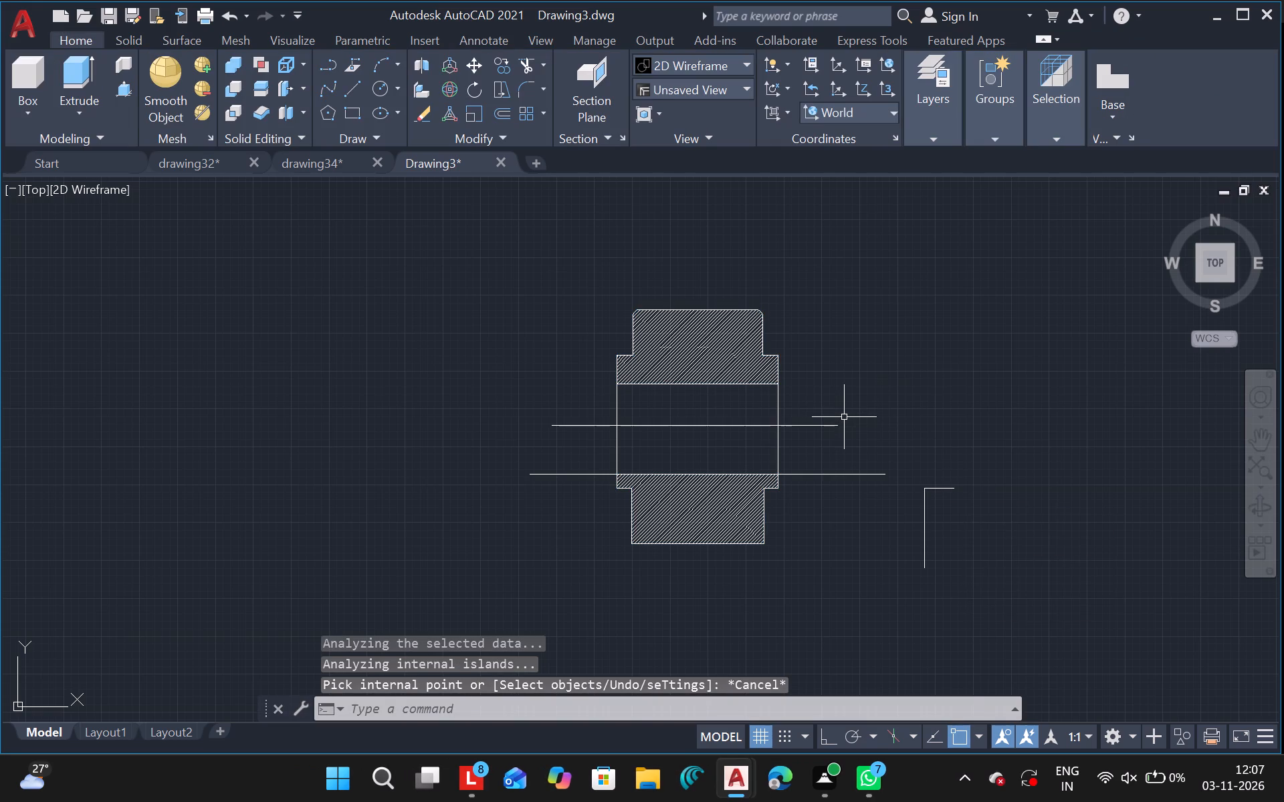
Trim off the ends of the lower dividing line that extend beyond the profile's left and right sides.
text(tr)
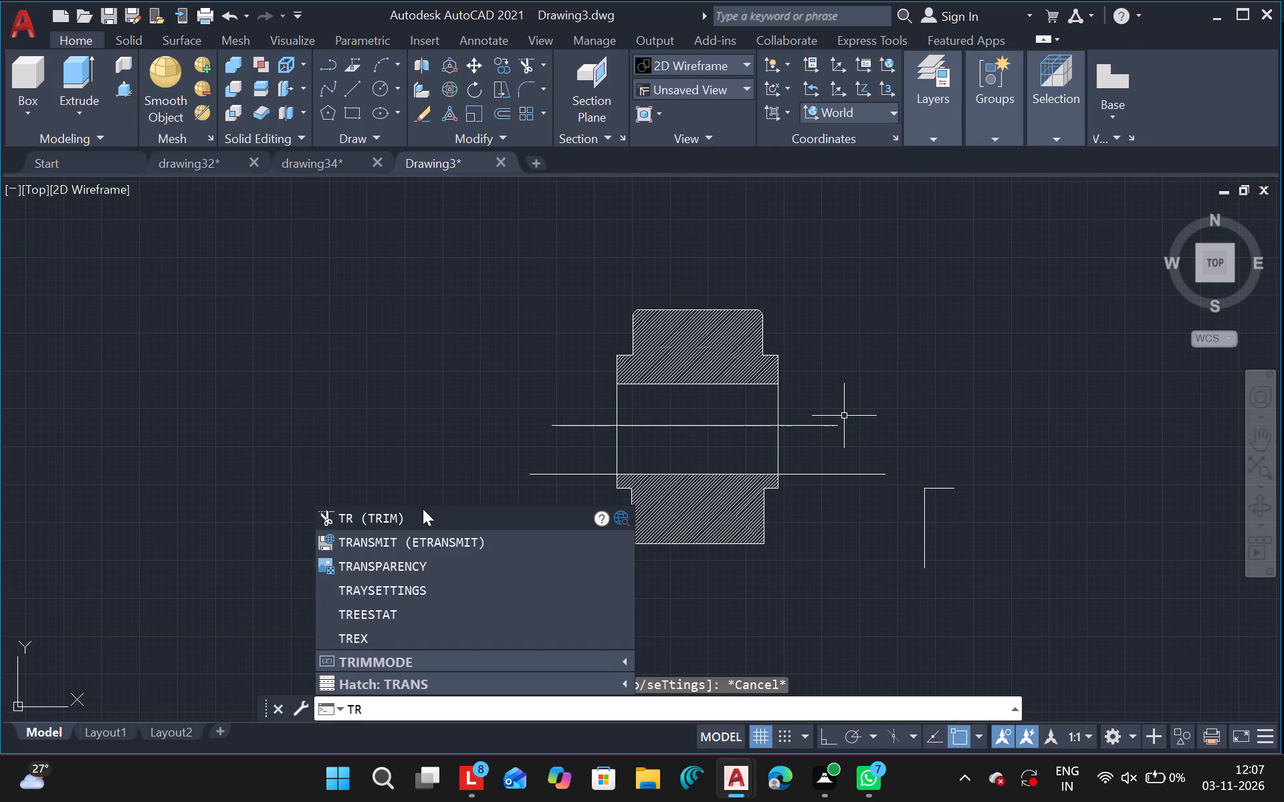
click(400, 523)
drag(556, 450, 562, 465)
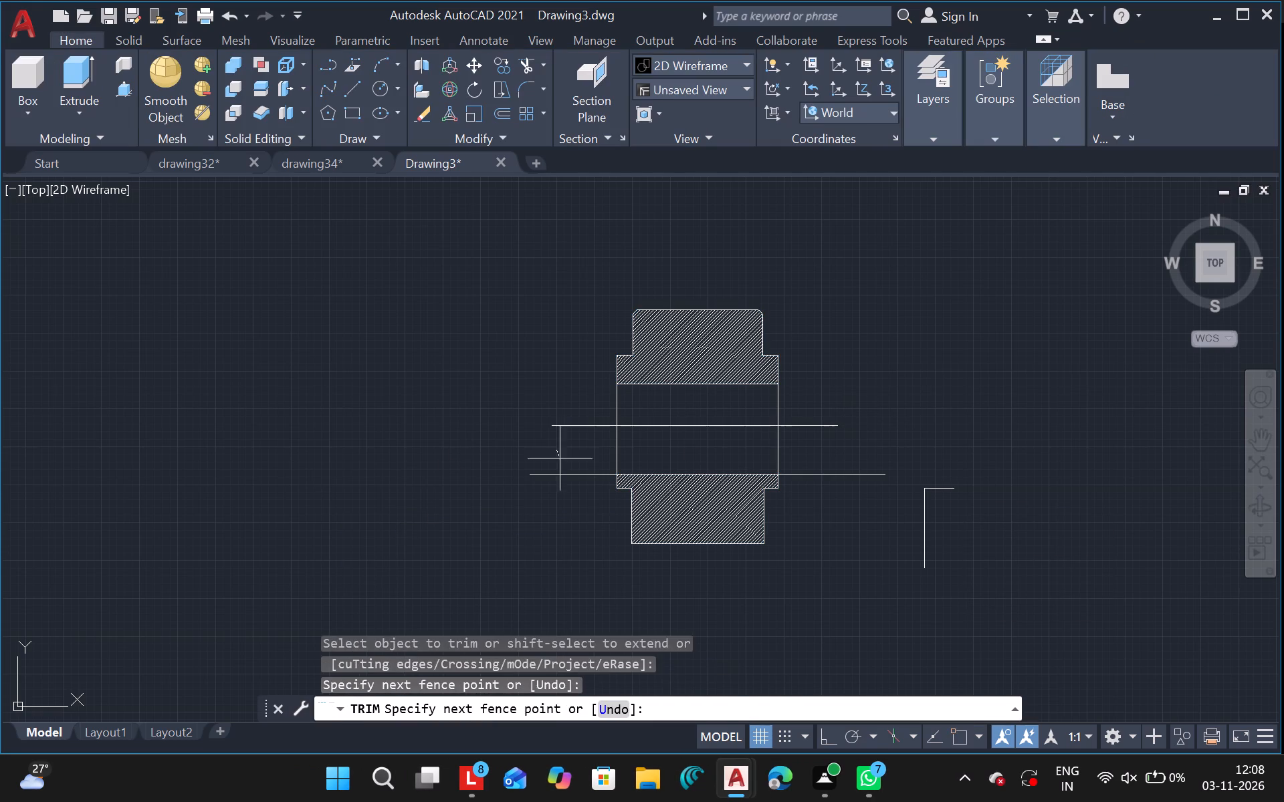
drag(562, 465, 569, 500)
drag(839, 453, 836, 469)
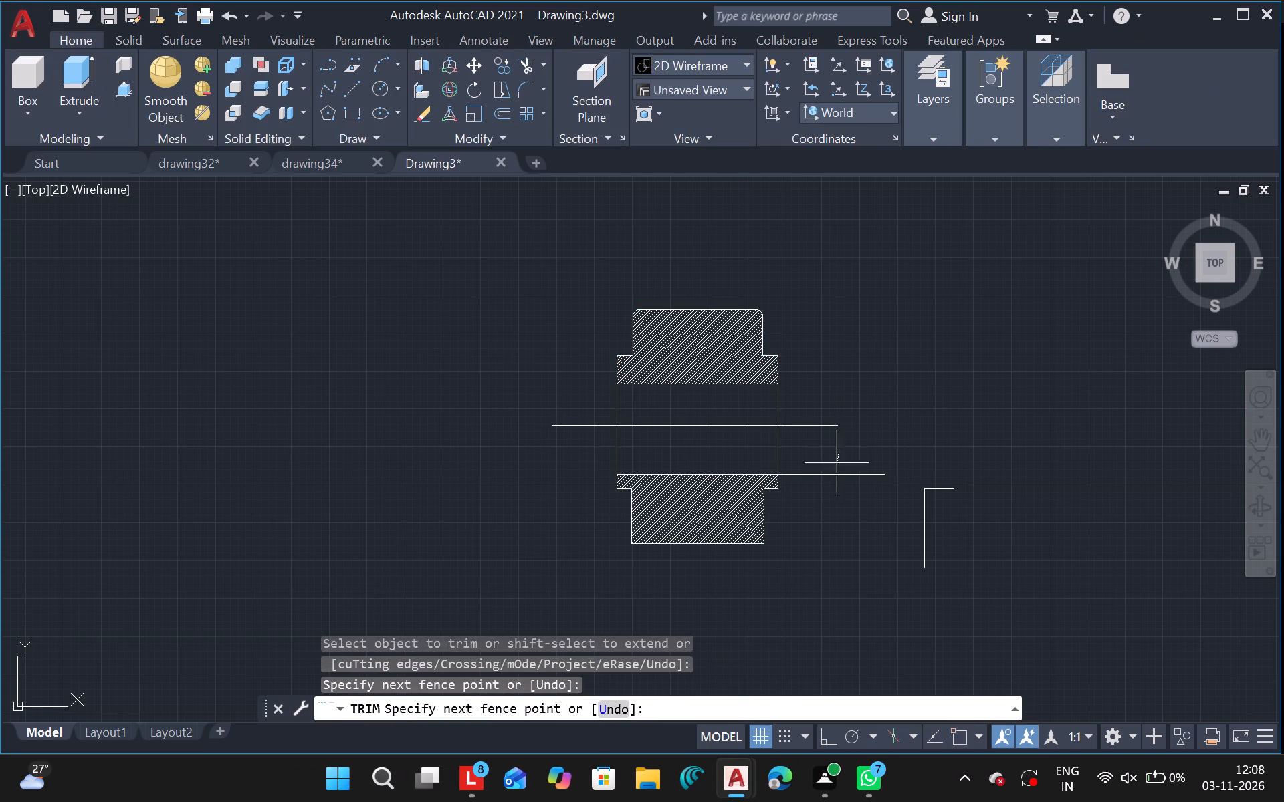
drag(836, 469, 851, 537)
Remove the two stray lines forming a corner to the right of the profile with the Trim command.
drag(907, 436, 876, 552)
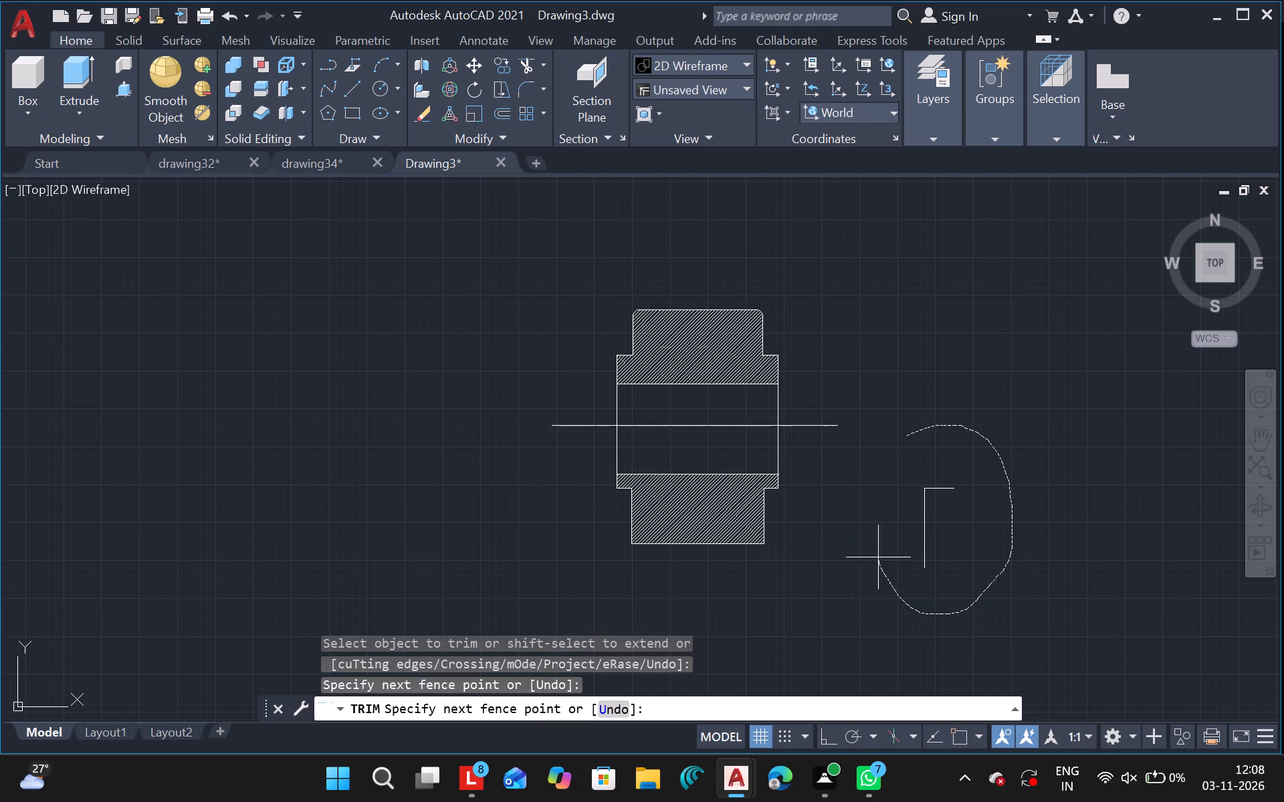
drag(876, 552, 942, 489)
click(942, 489)
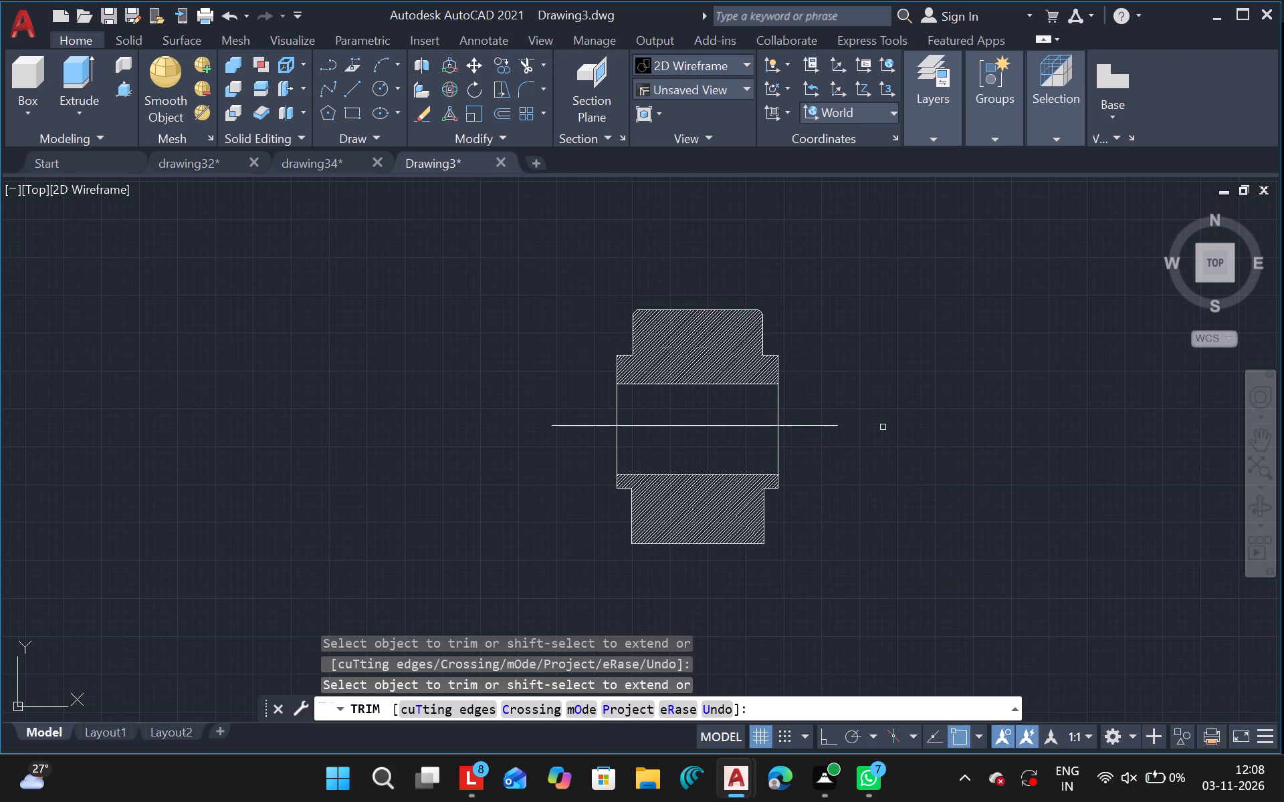
key(Escape)
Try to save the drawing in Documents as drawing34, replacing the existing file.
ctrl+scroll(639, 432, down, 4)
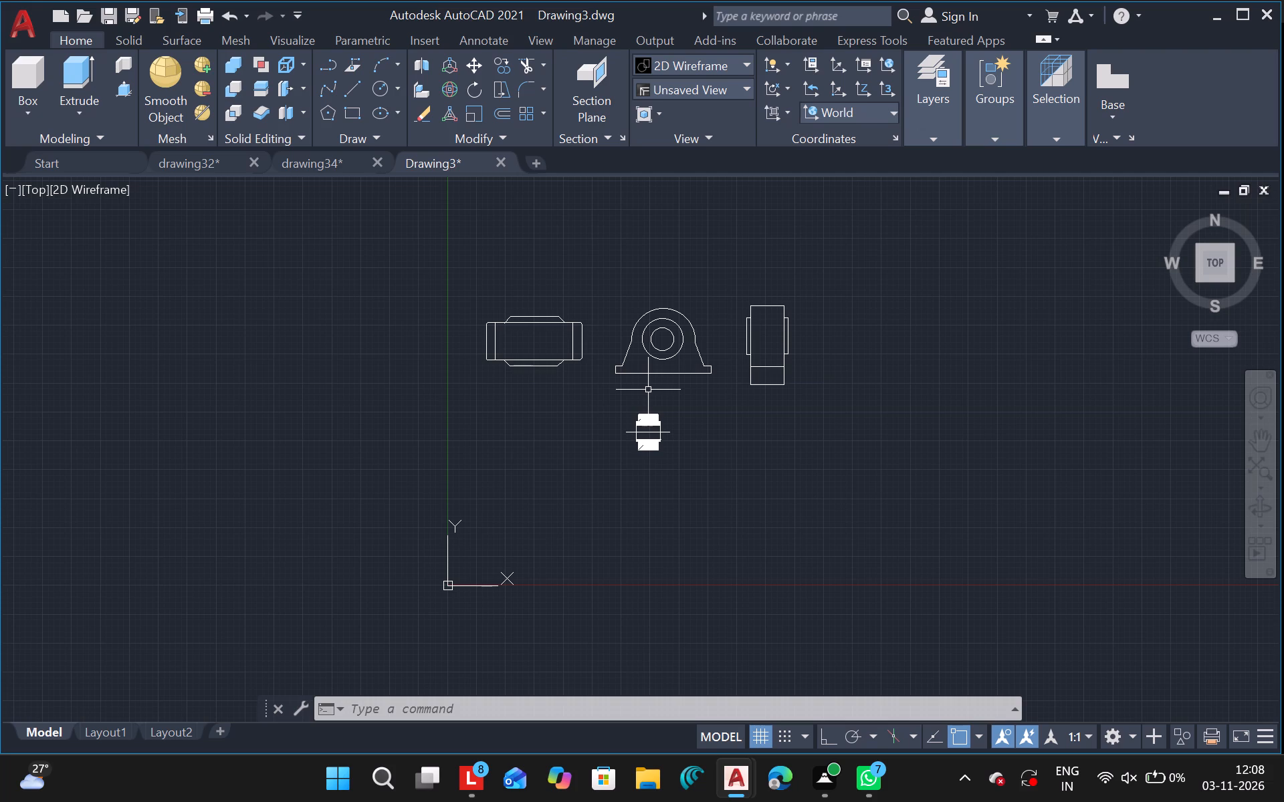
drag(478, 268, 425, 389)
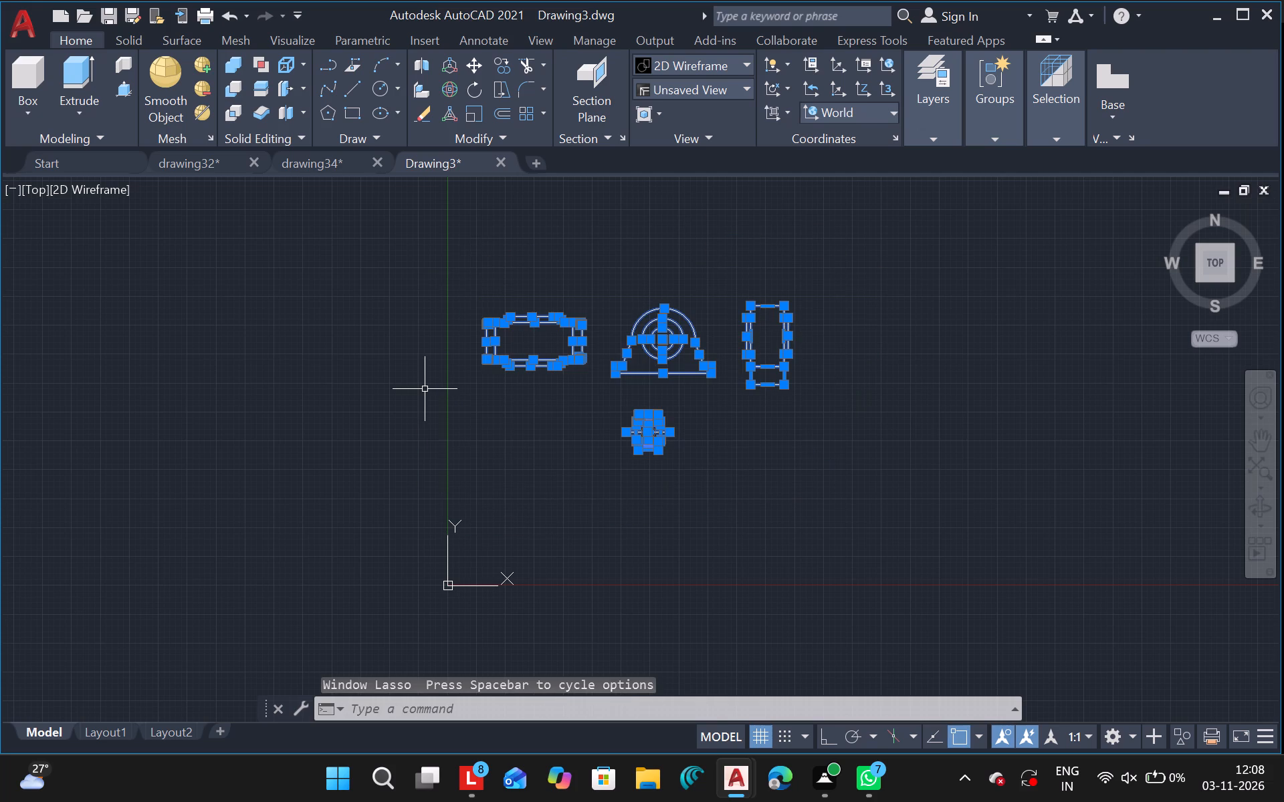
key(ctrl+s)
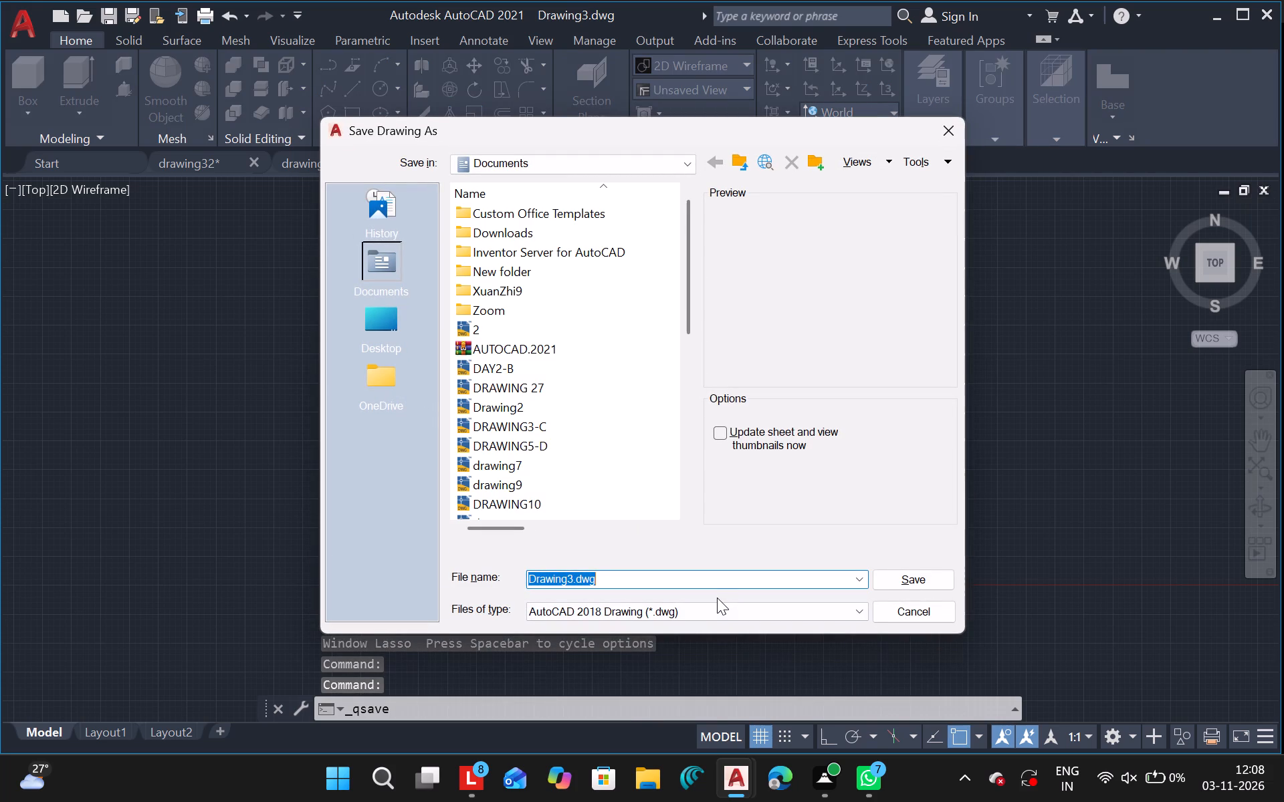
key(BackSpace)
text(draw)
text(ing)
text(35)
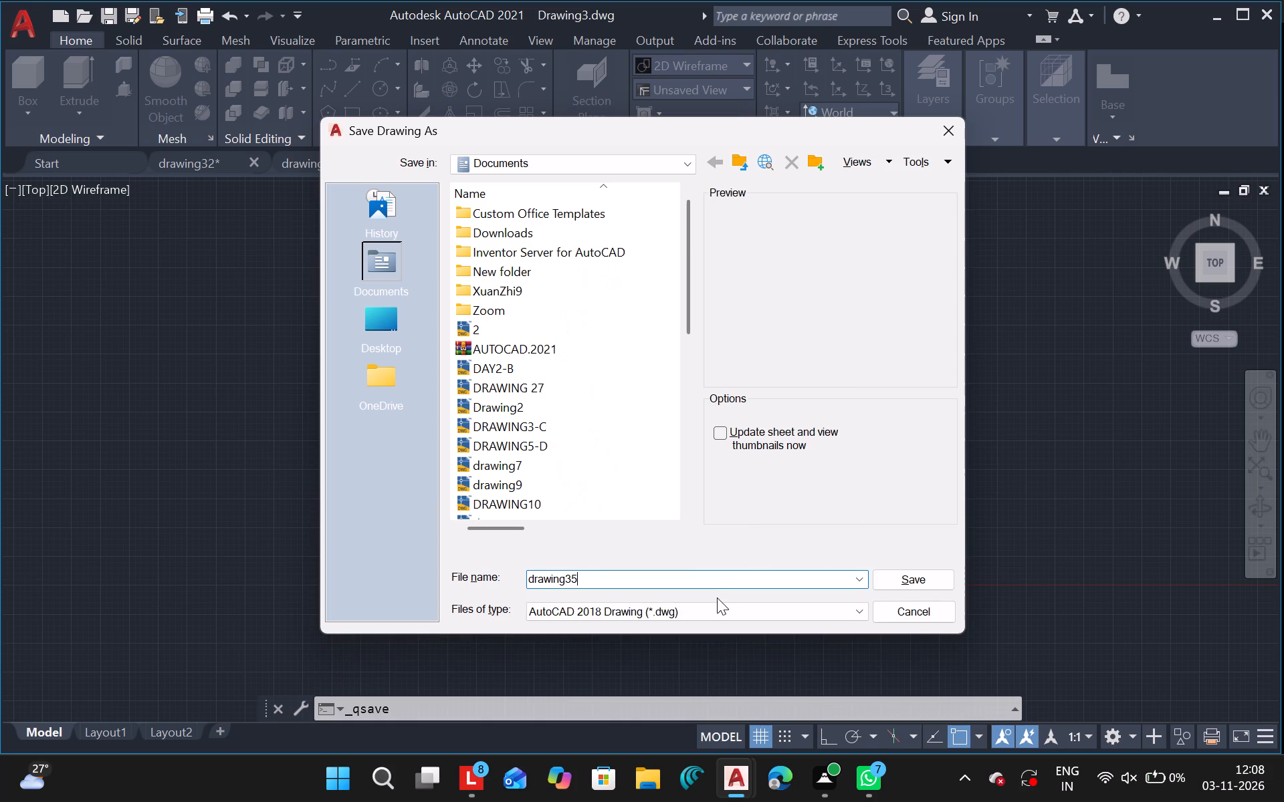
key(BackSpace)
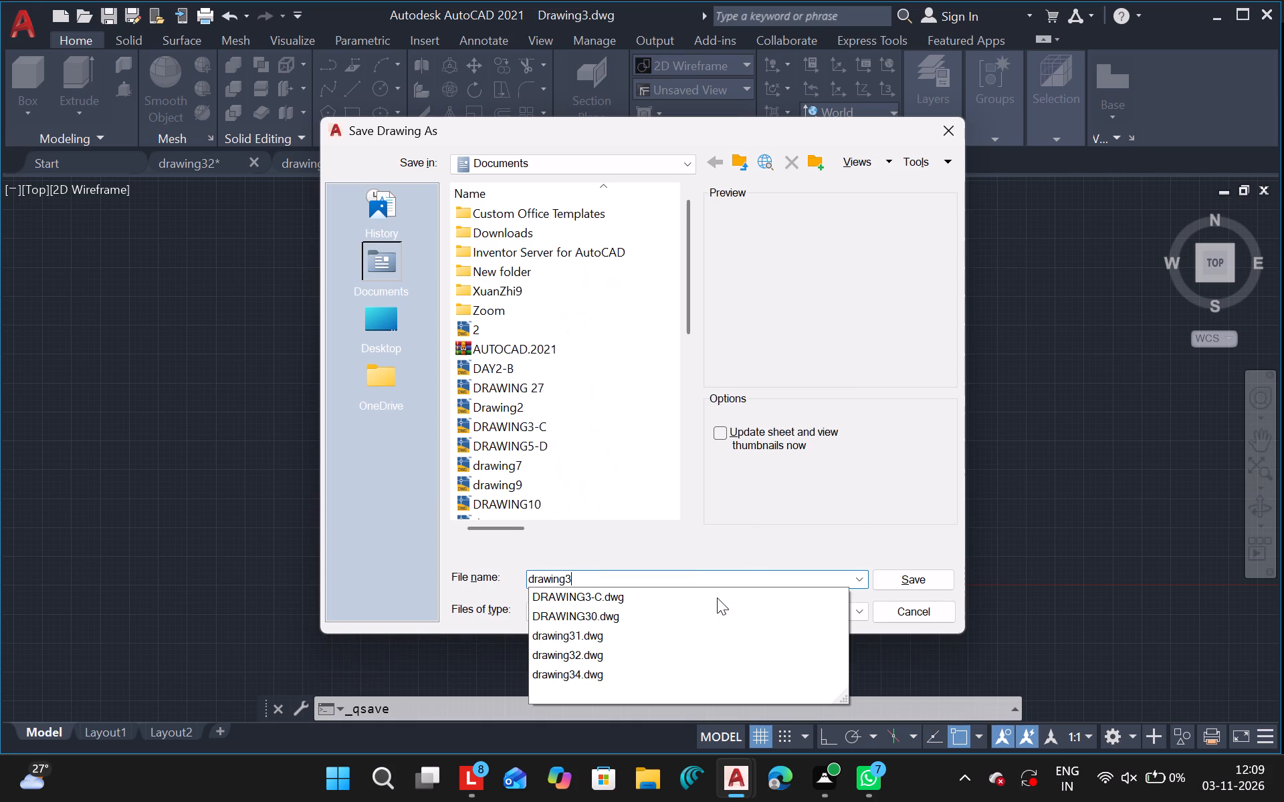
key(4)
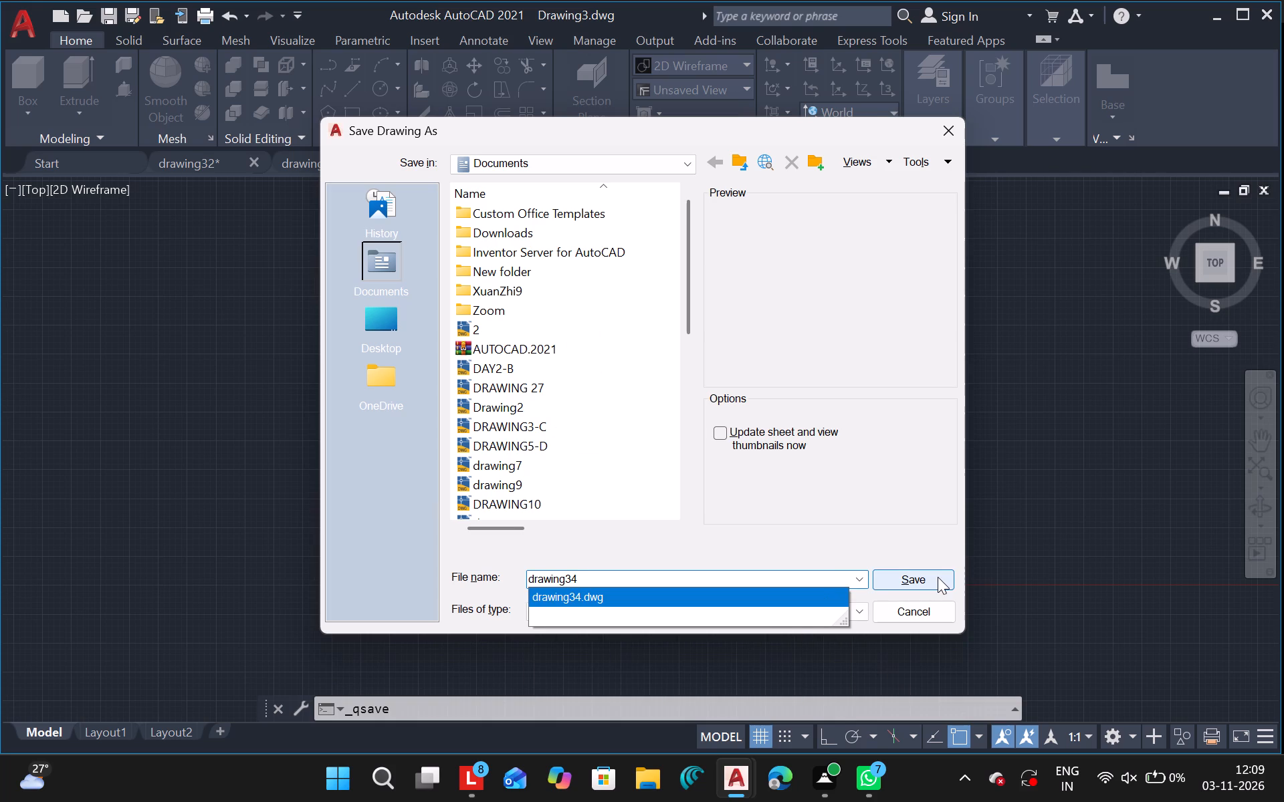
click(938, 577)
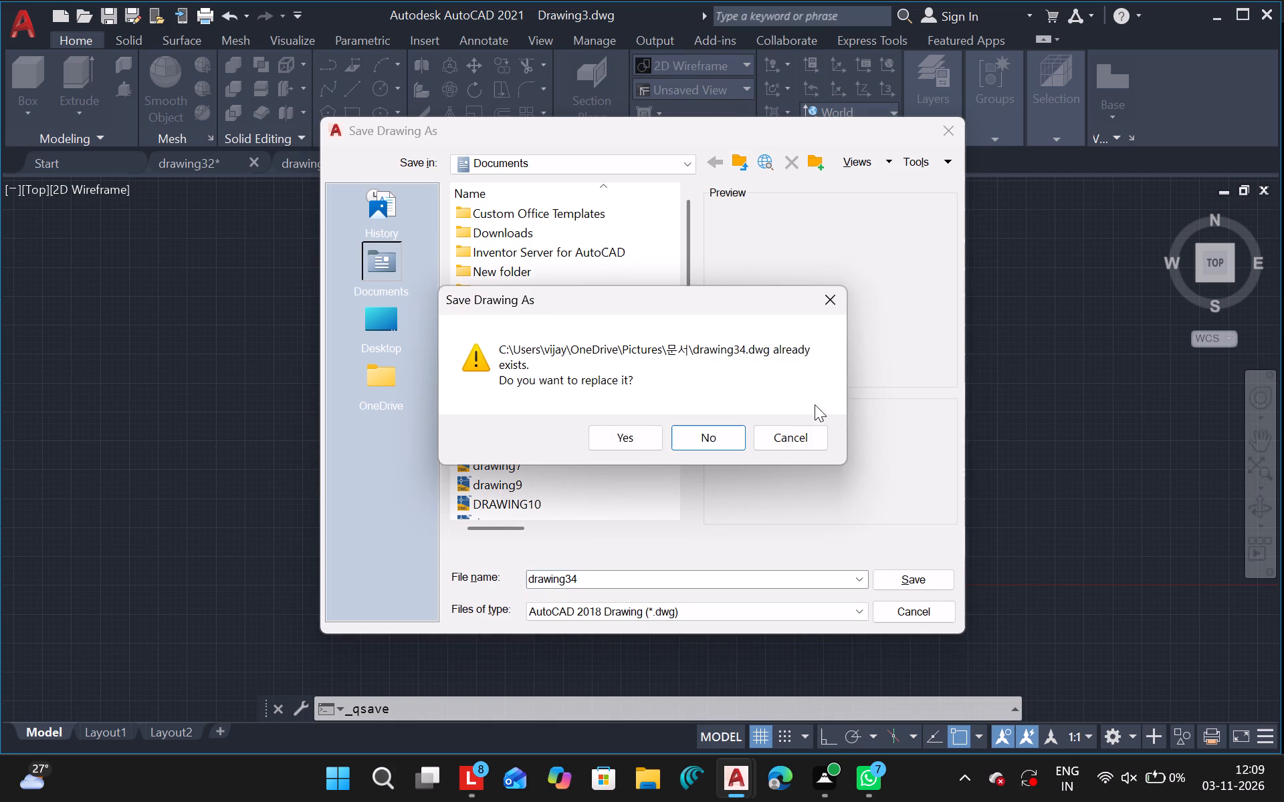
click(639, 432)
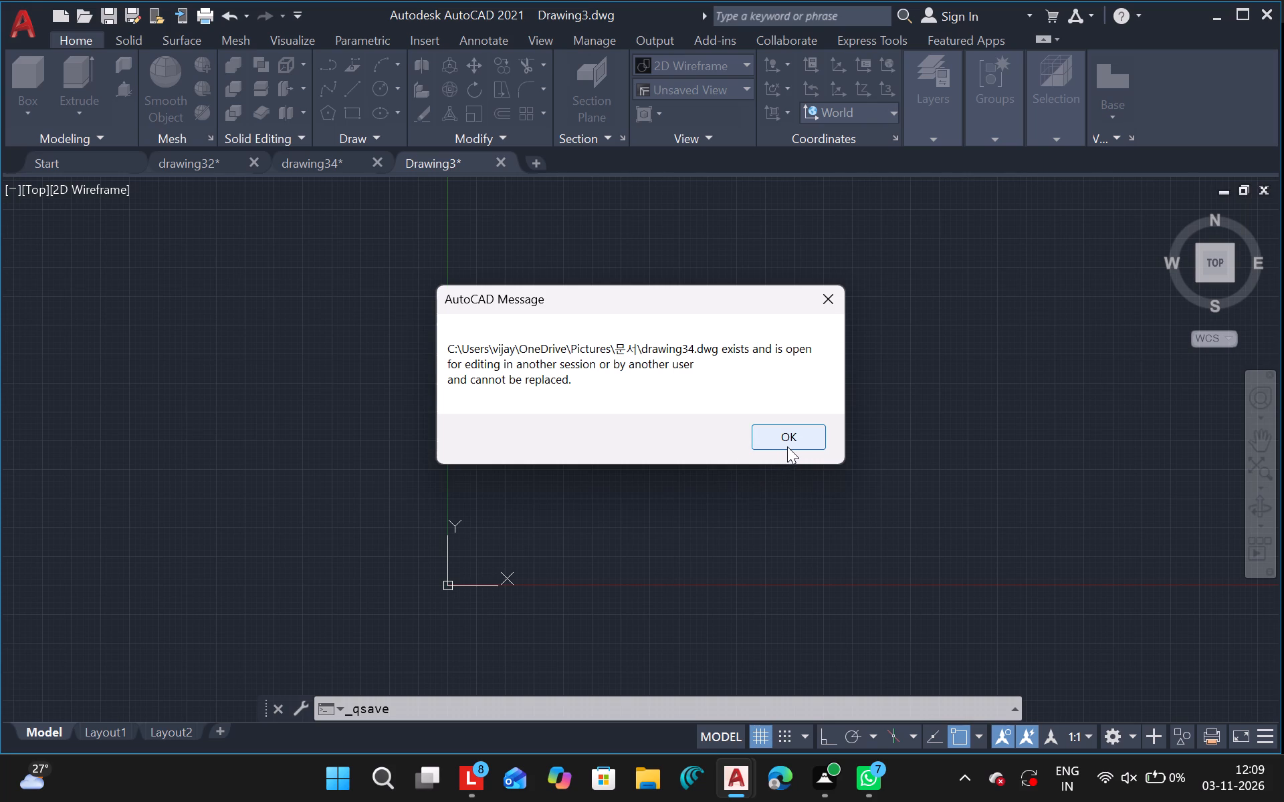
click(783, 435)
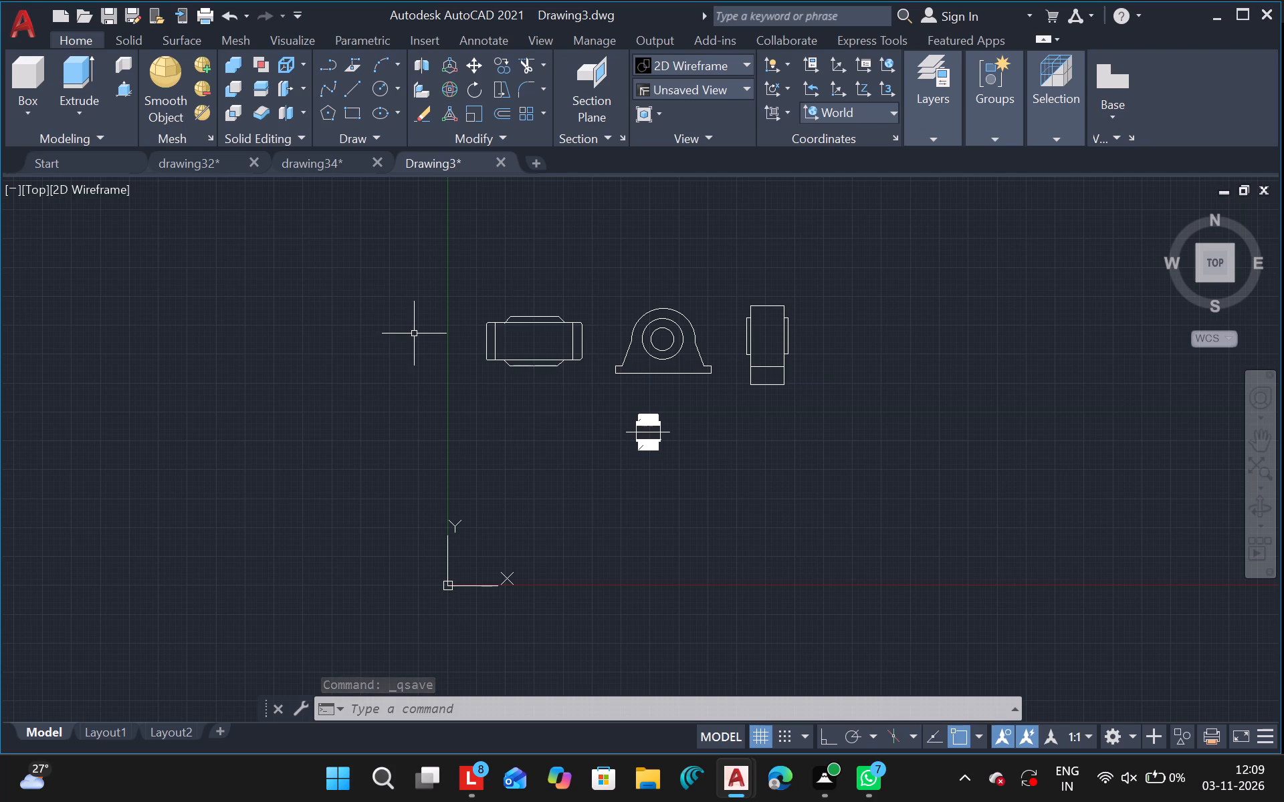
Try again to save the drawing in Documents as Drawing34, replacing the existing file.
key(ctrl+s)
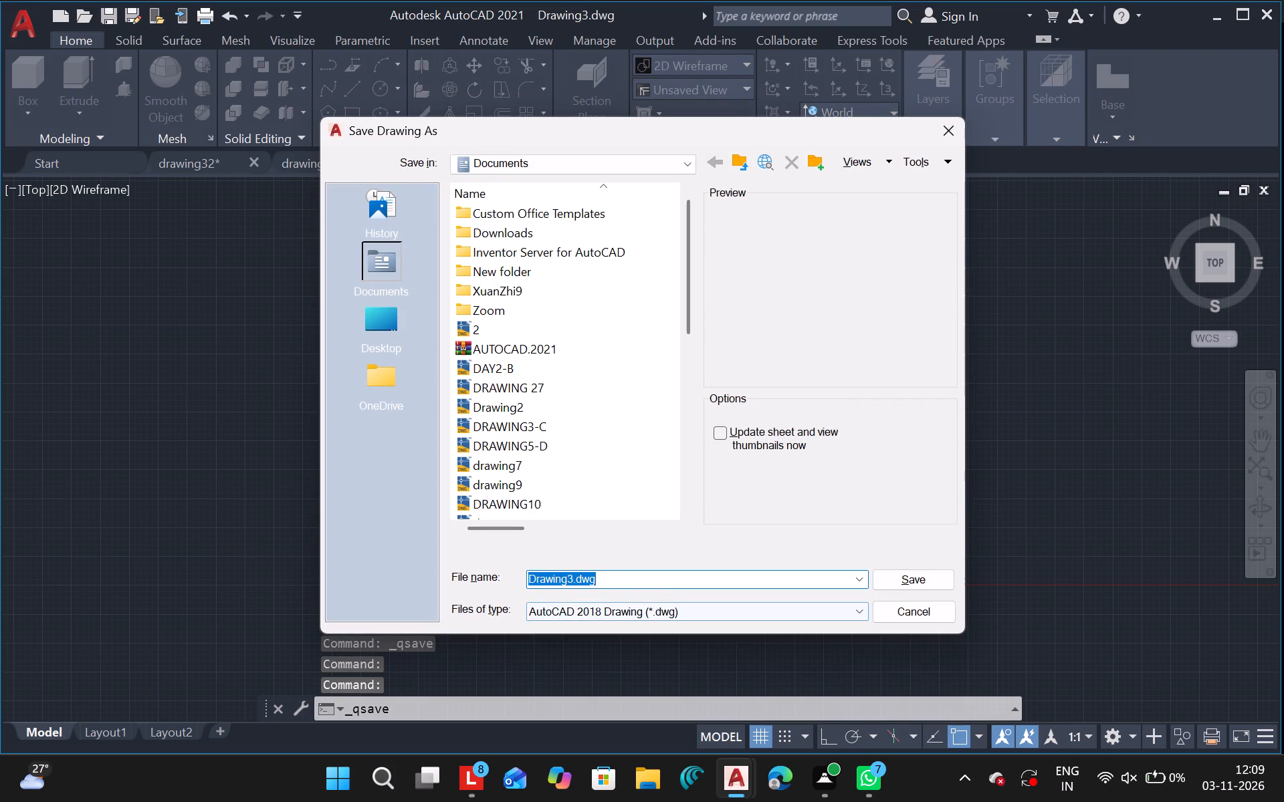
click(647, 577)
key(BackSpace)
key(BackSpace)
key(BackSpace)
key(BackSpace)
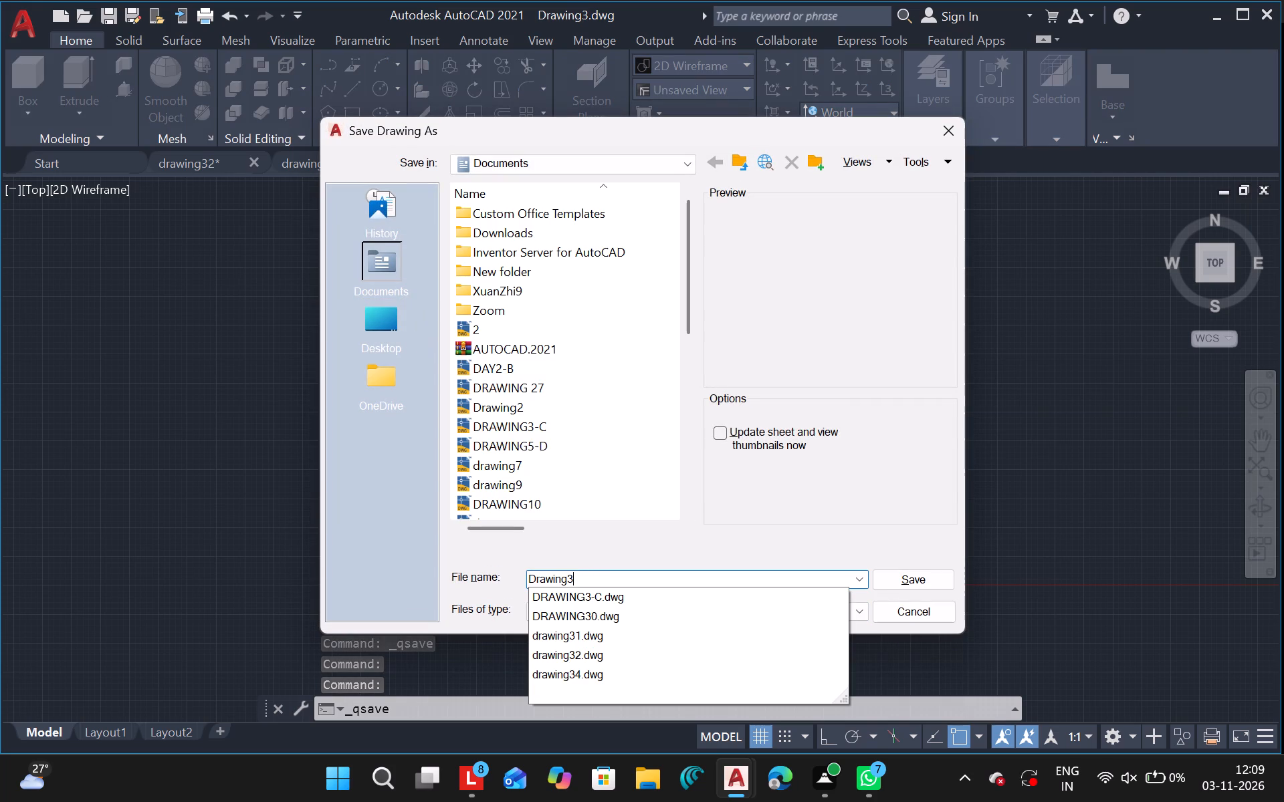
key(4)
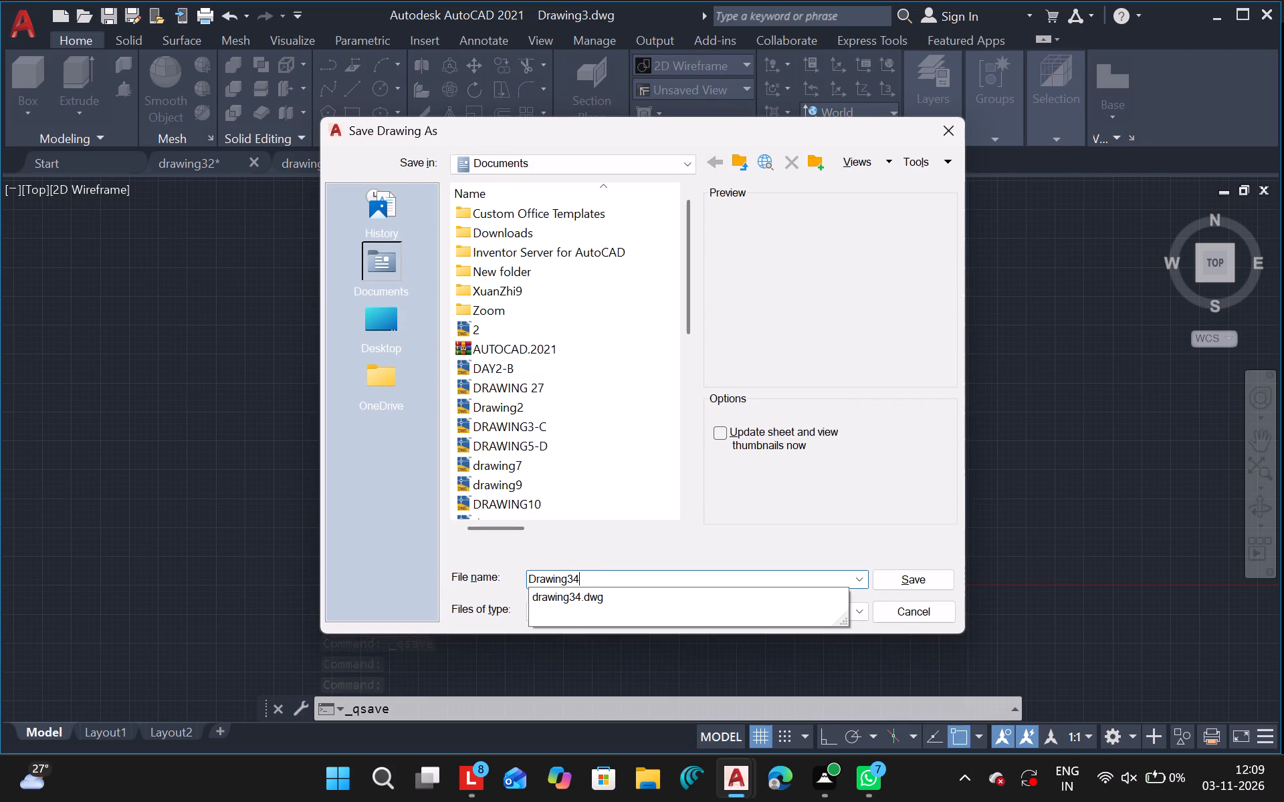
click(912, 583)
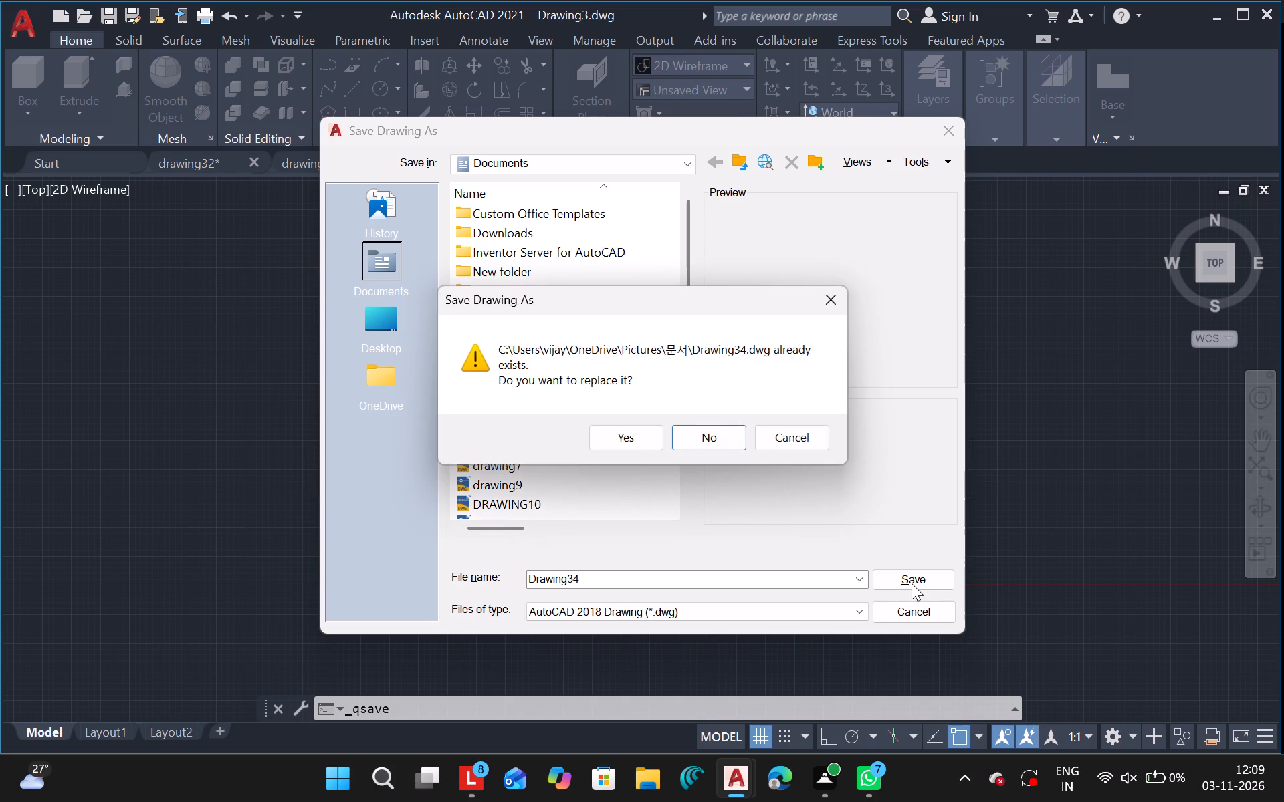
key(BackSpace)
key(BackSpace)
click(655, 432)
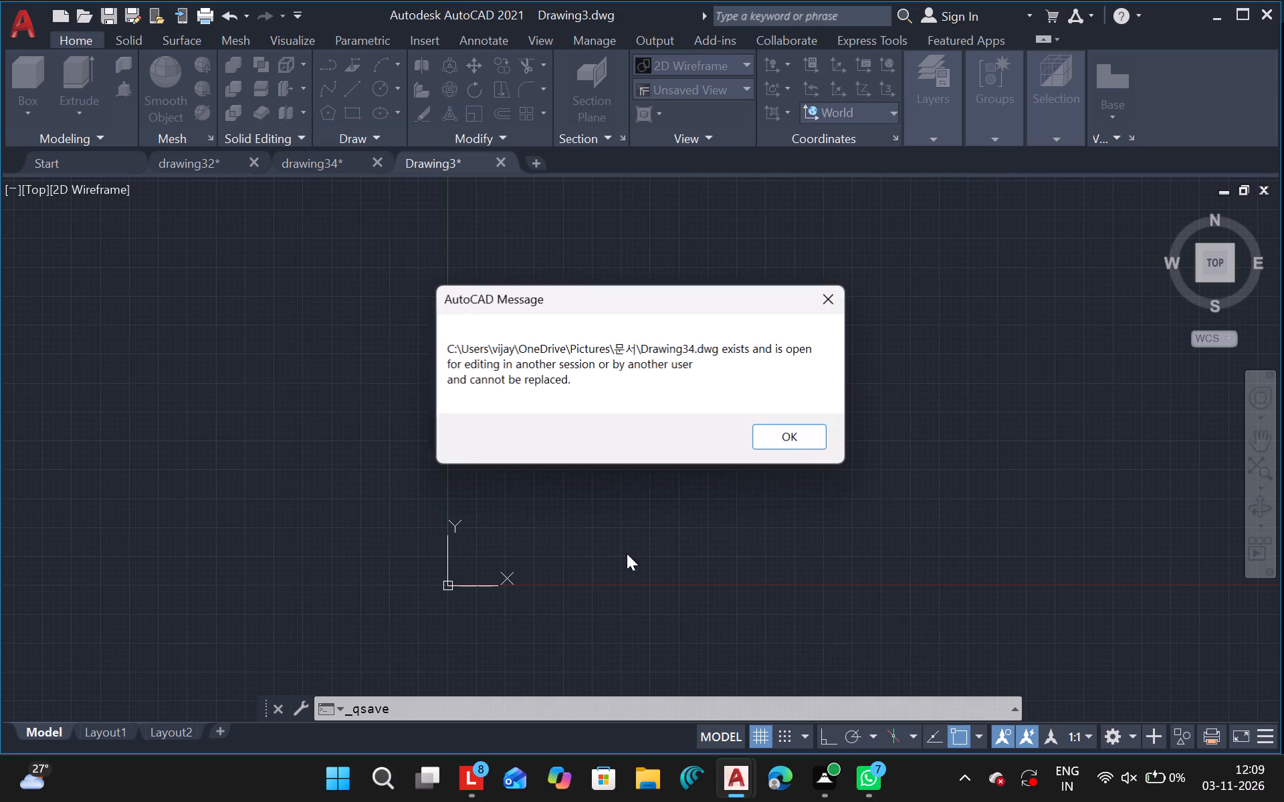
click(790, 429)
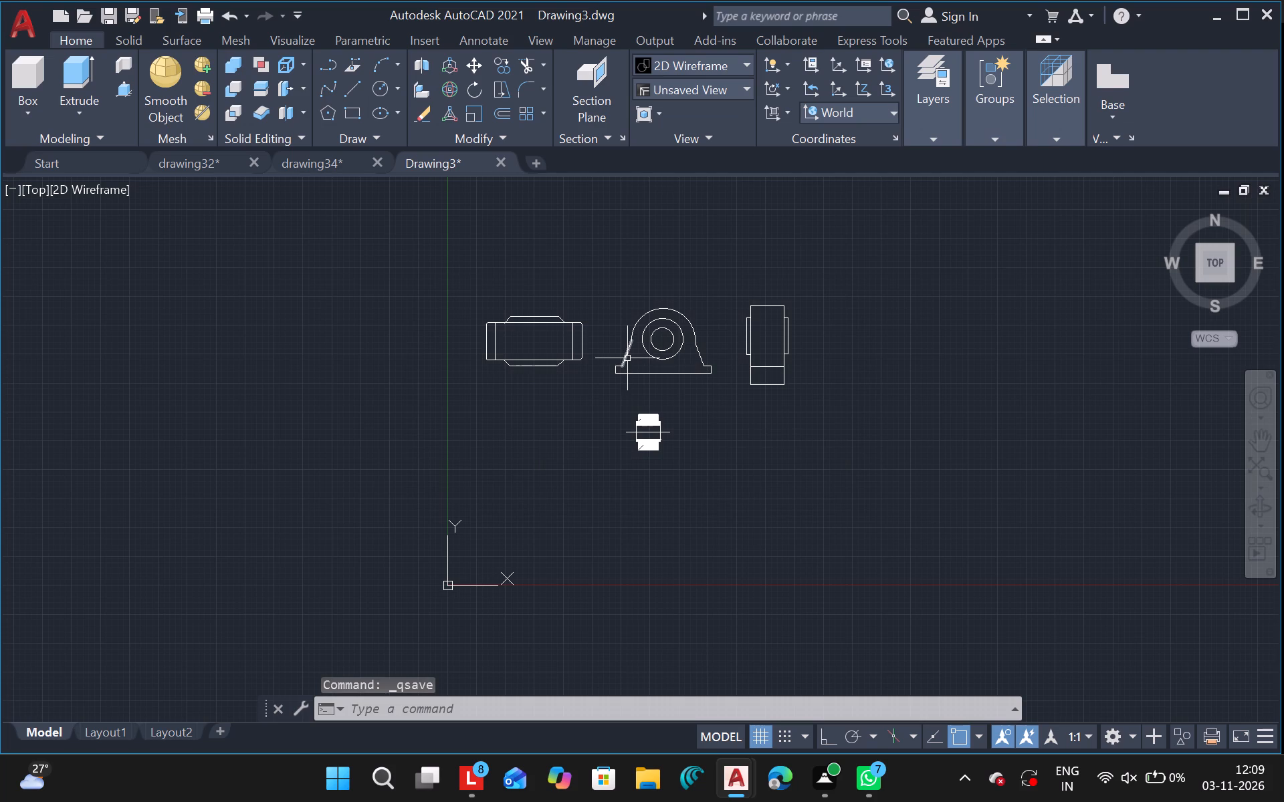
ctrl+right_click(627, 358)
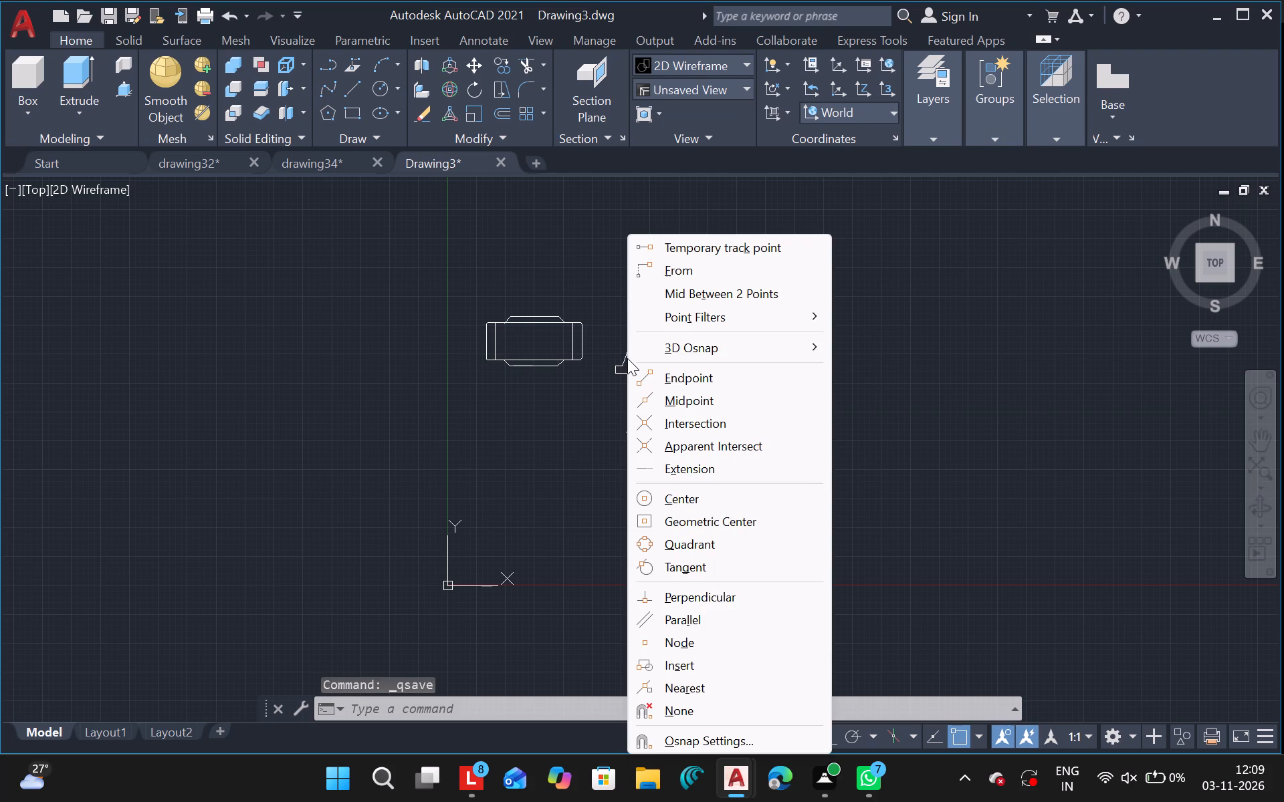
Save the drawing in the Documents folder under the file name drawing35.
key(ctrl+s)
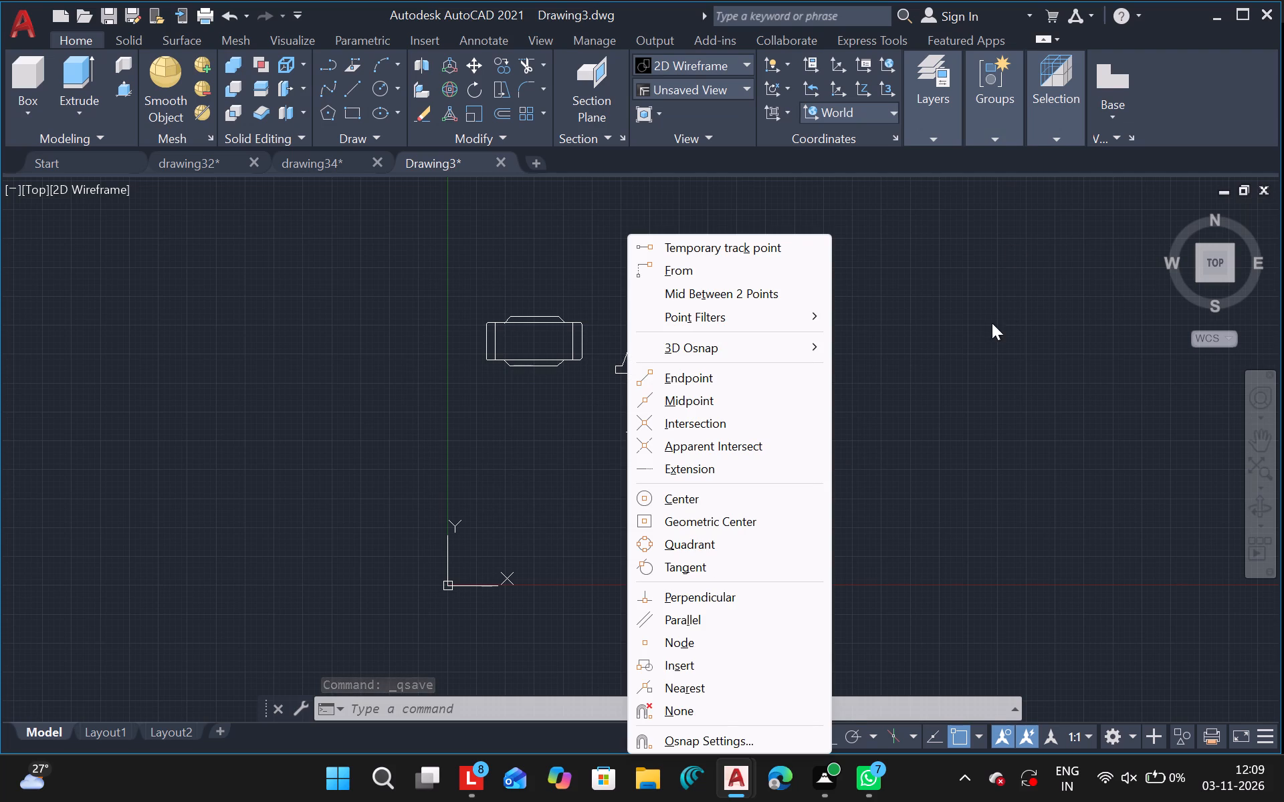
click(992, 323)
key(ctrl+s)
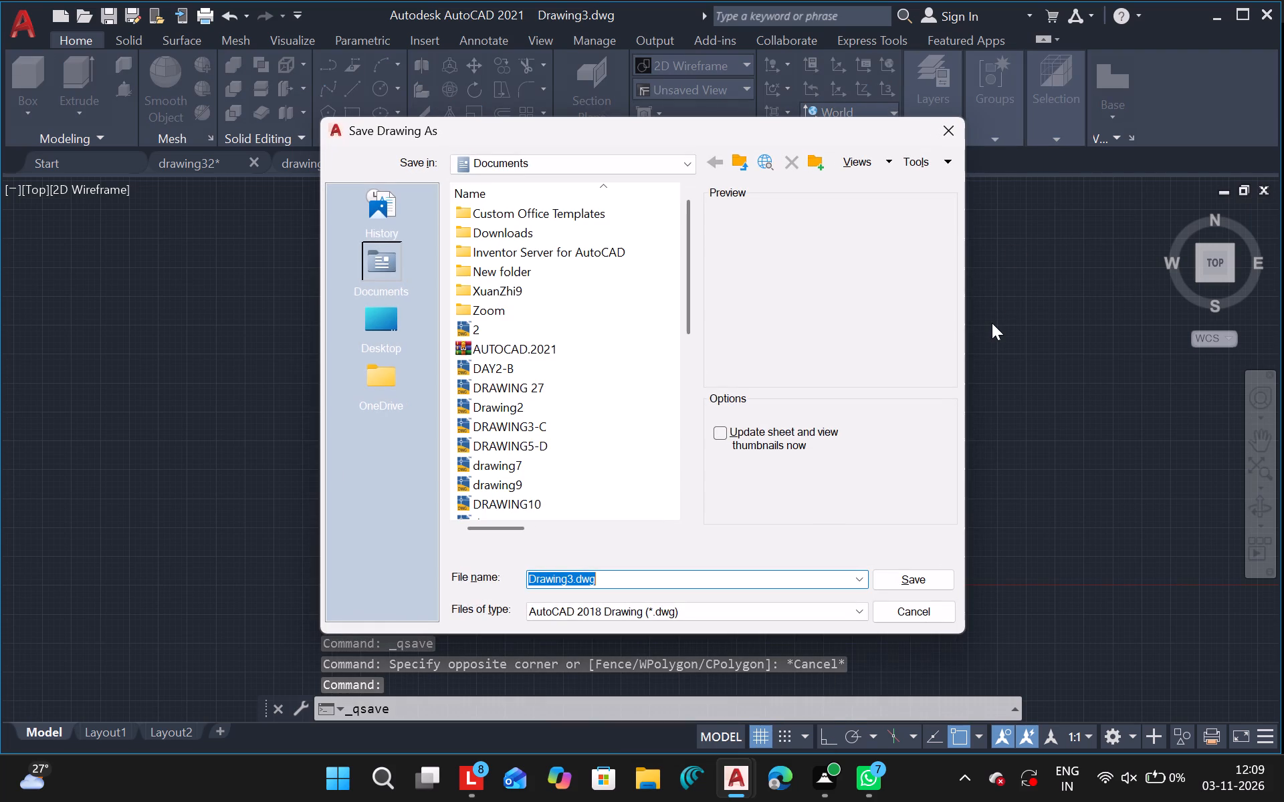
key(BackSpace)
text(draw)
key(o)
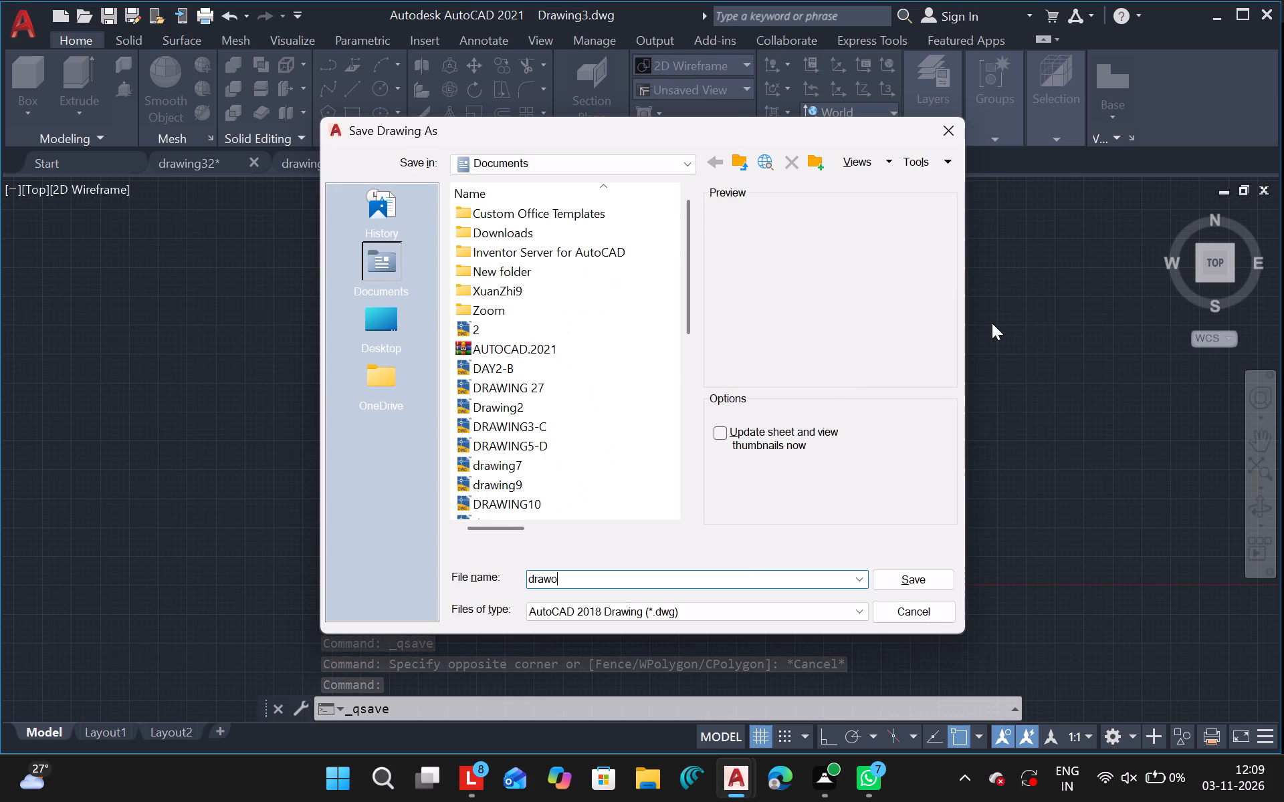
key(BackSpace)
text(ing)
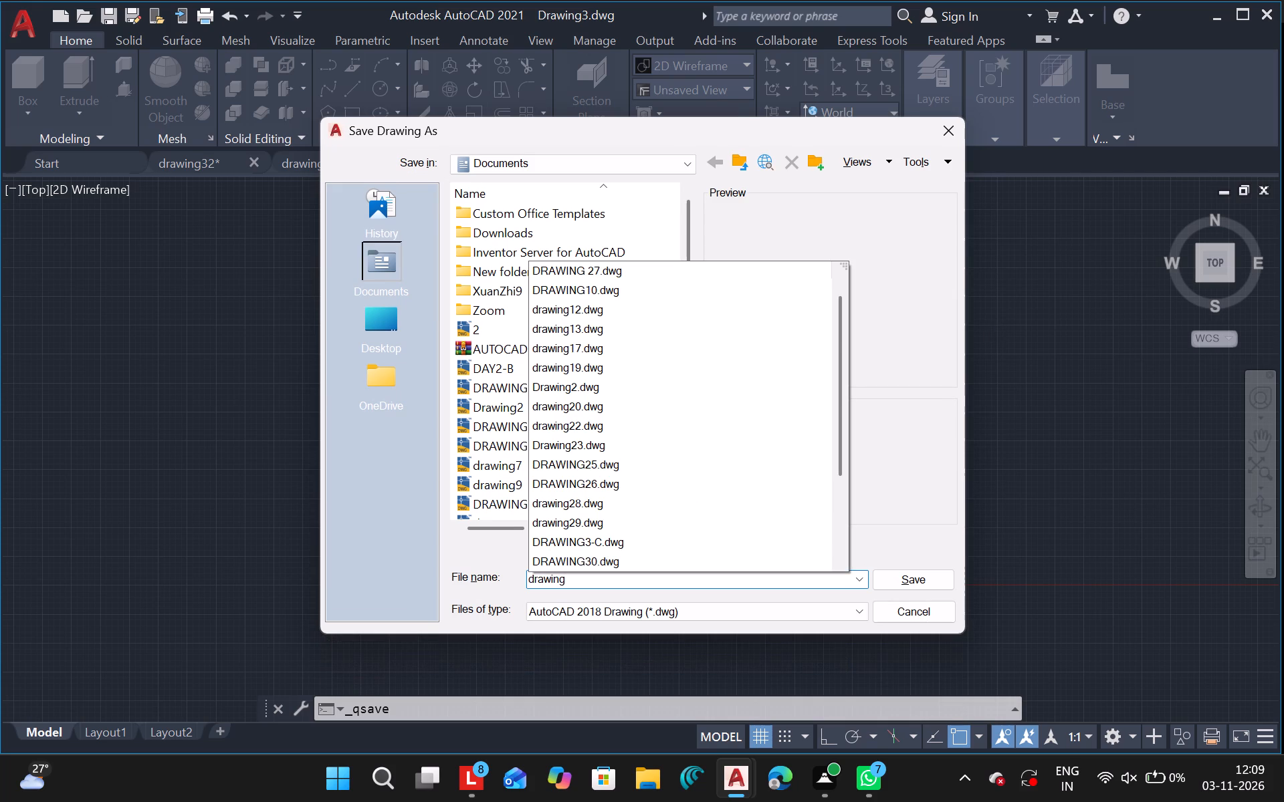
text(35)
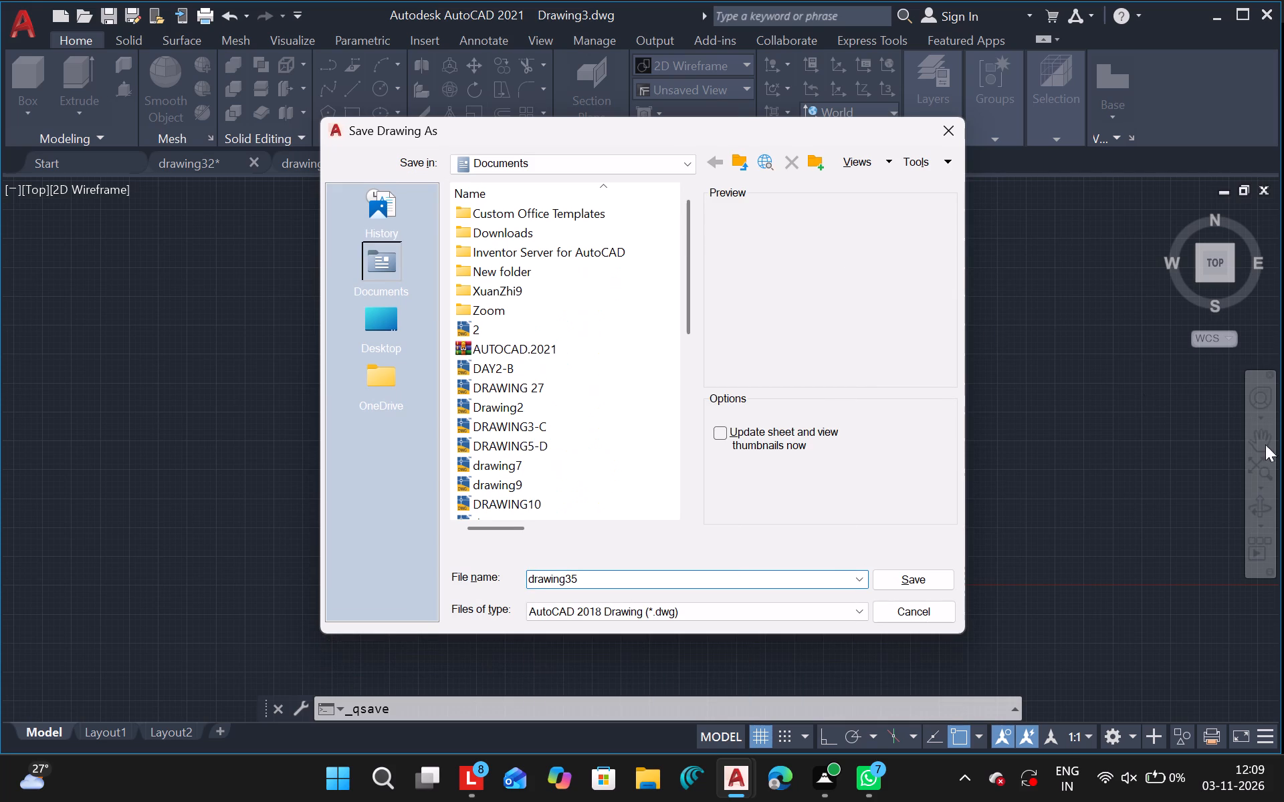
click(921, 577)
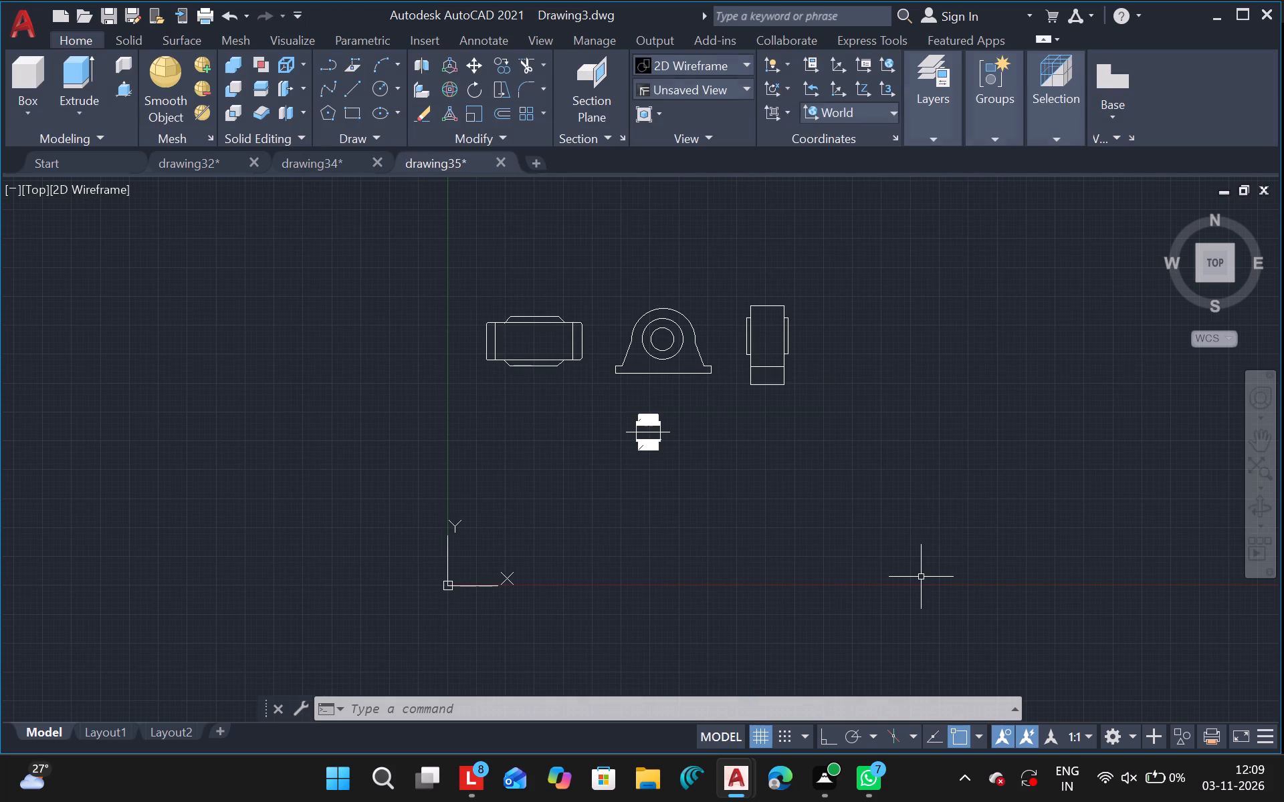